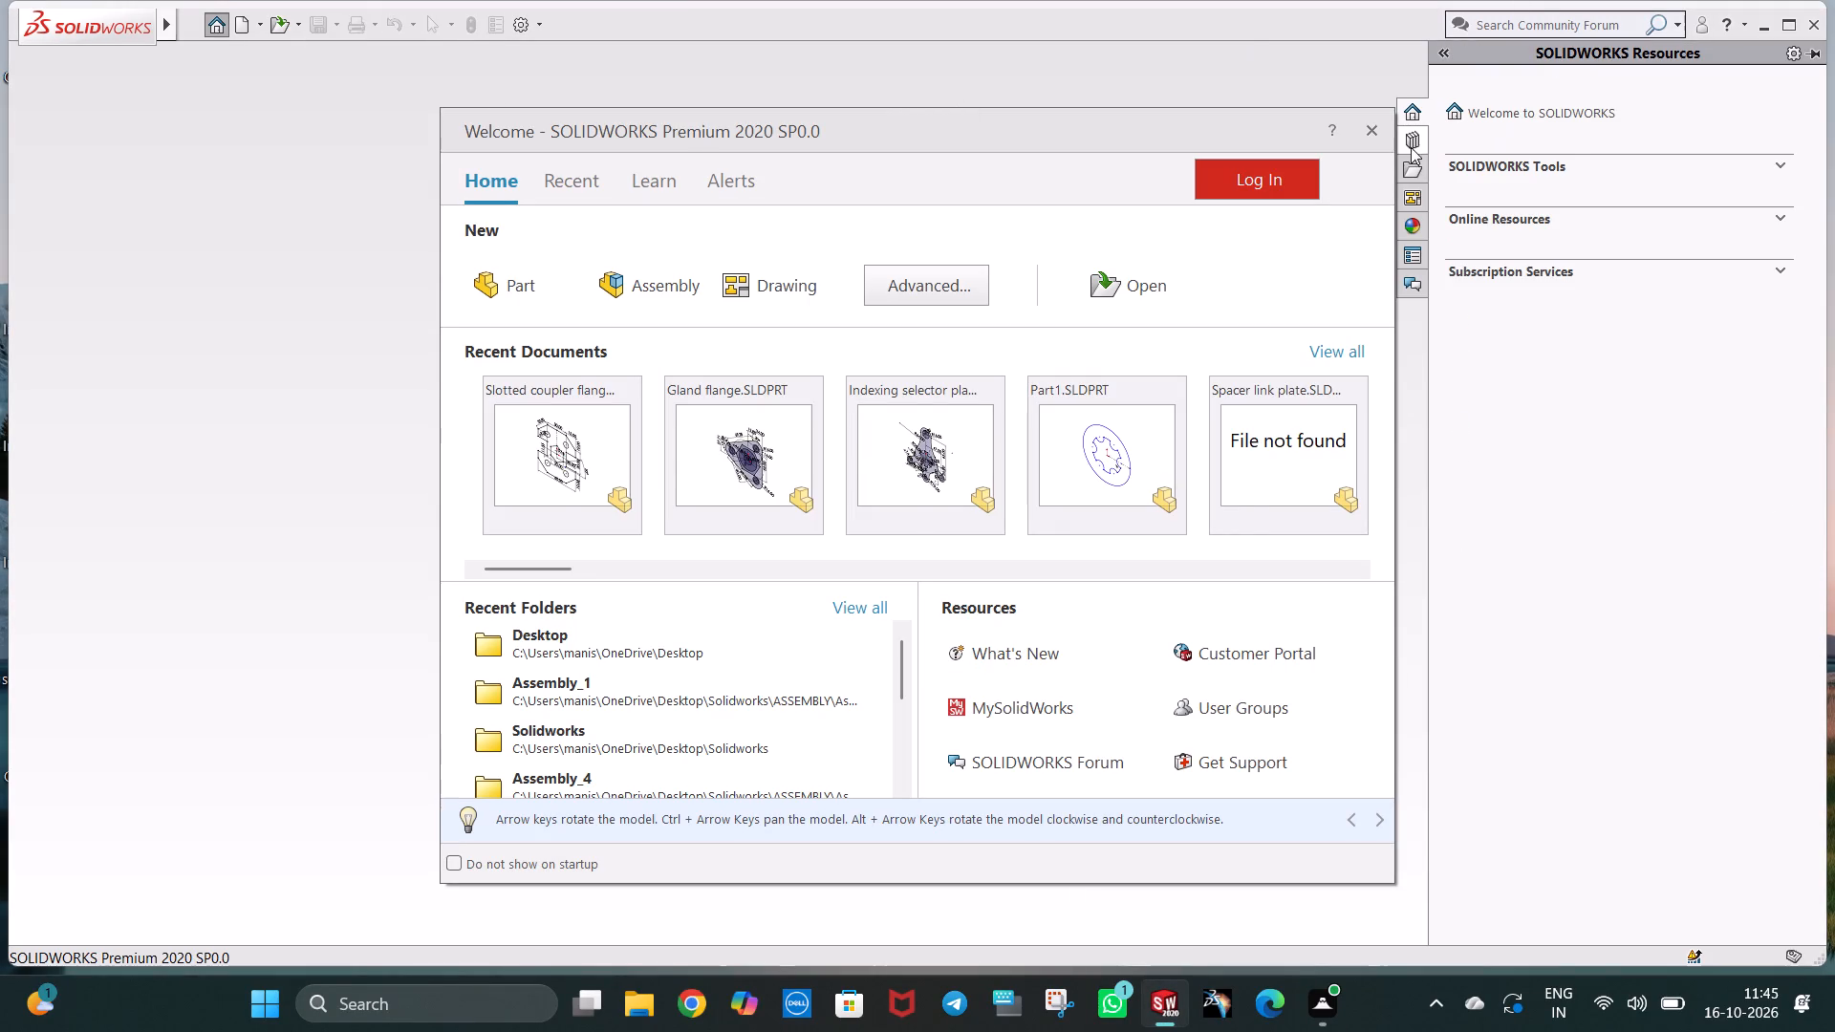
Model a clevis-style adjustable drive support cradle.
Dismiss the welcome window and create a new part document.
click(1378, 130)
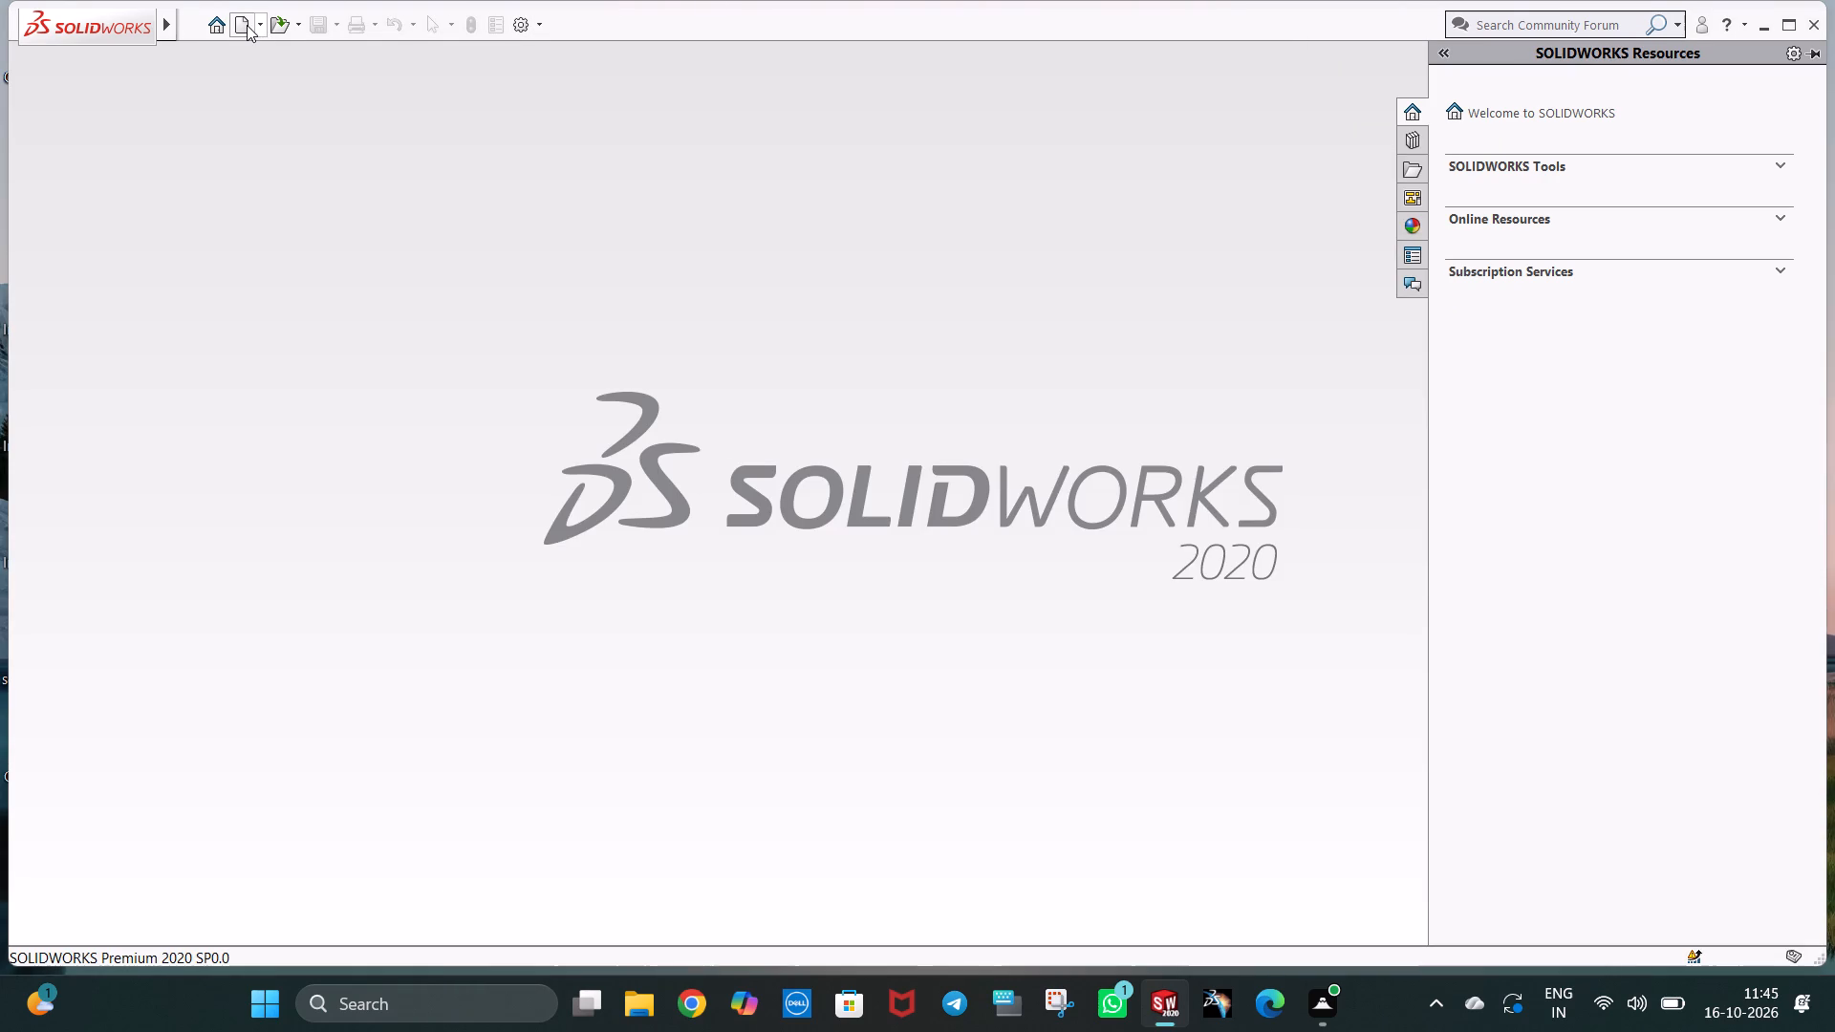
click(247, 25)
click(772, 751)
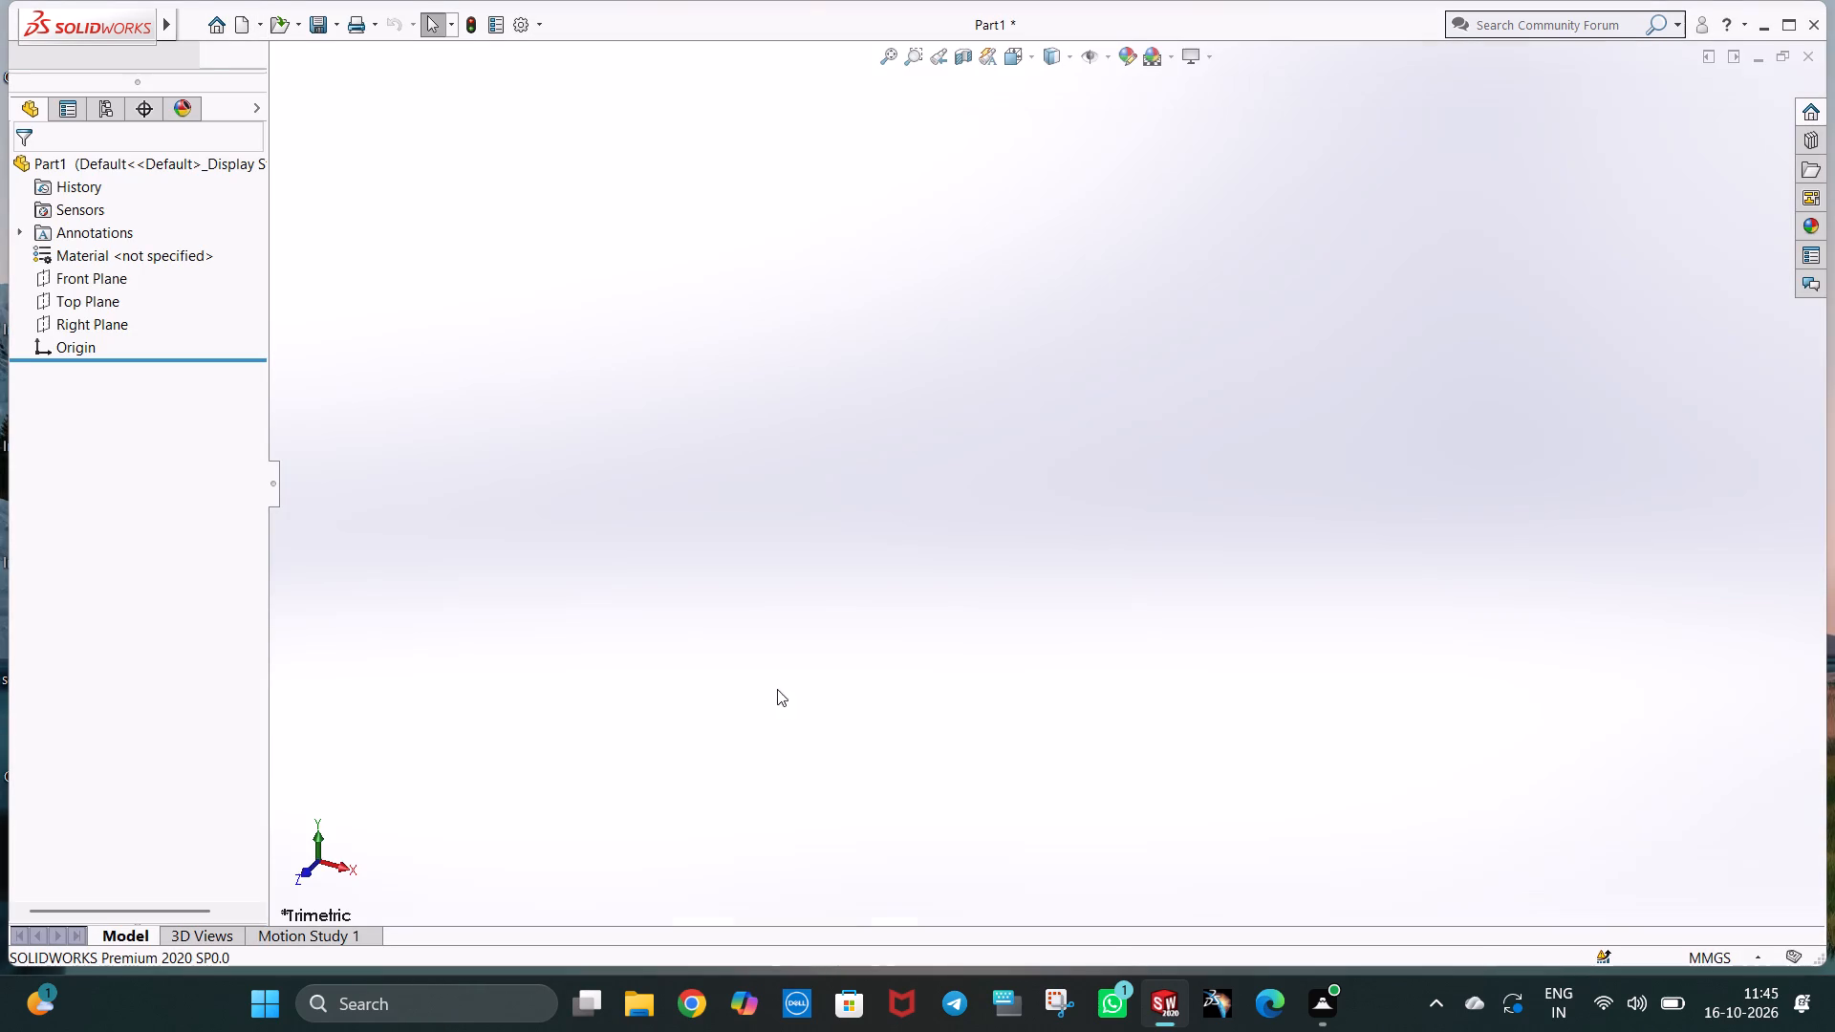
Start a new sketch on the Front Plane of the empty part.
click(105, 274)
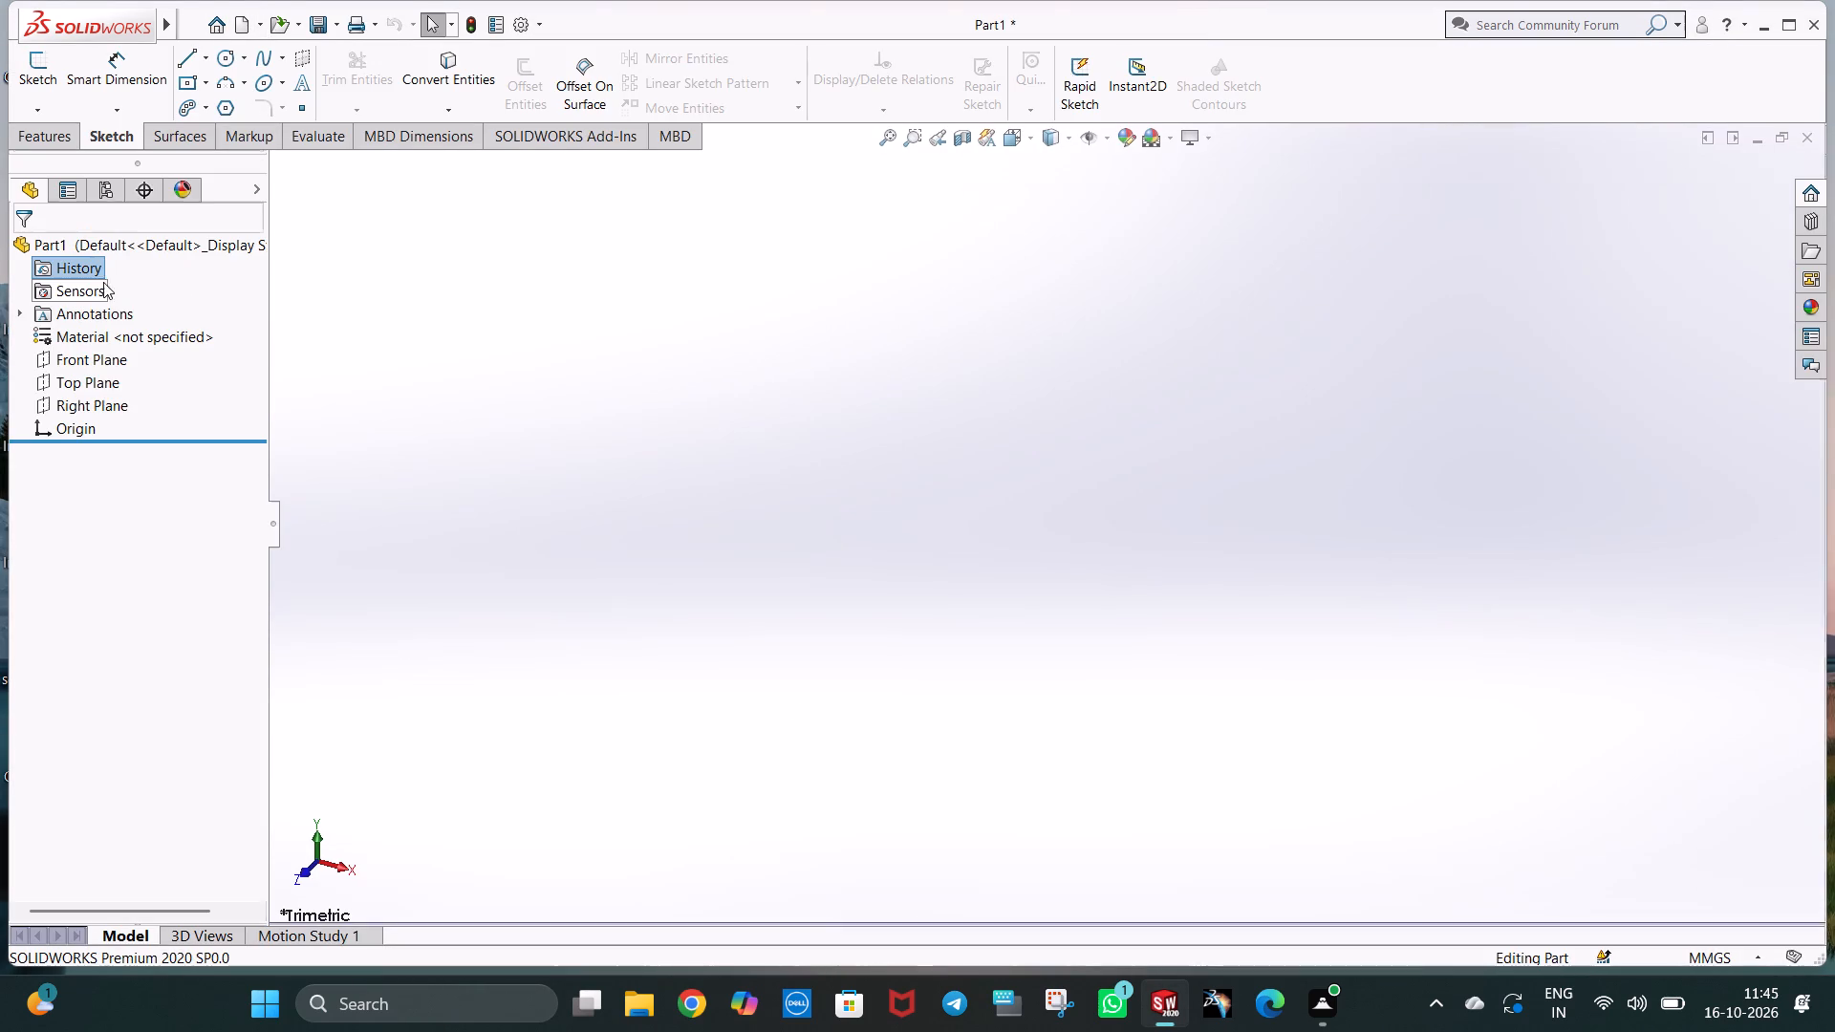
click(106, 361)
click(113, 332)
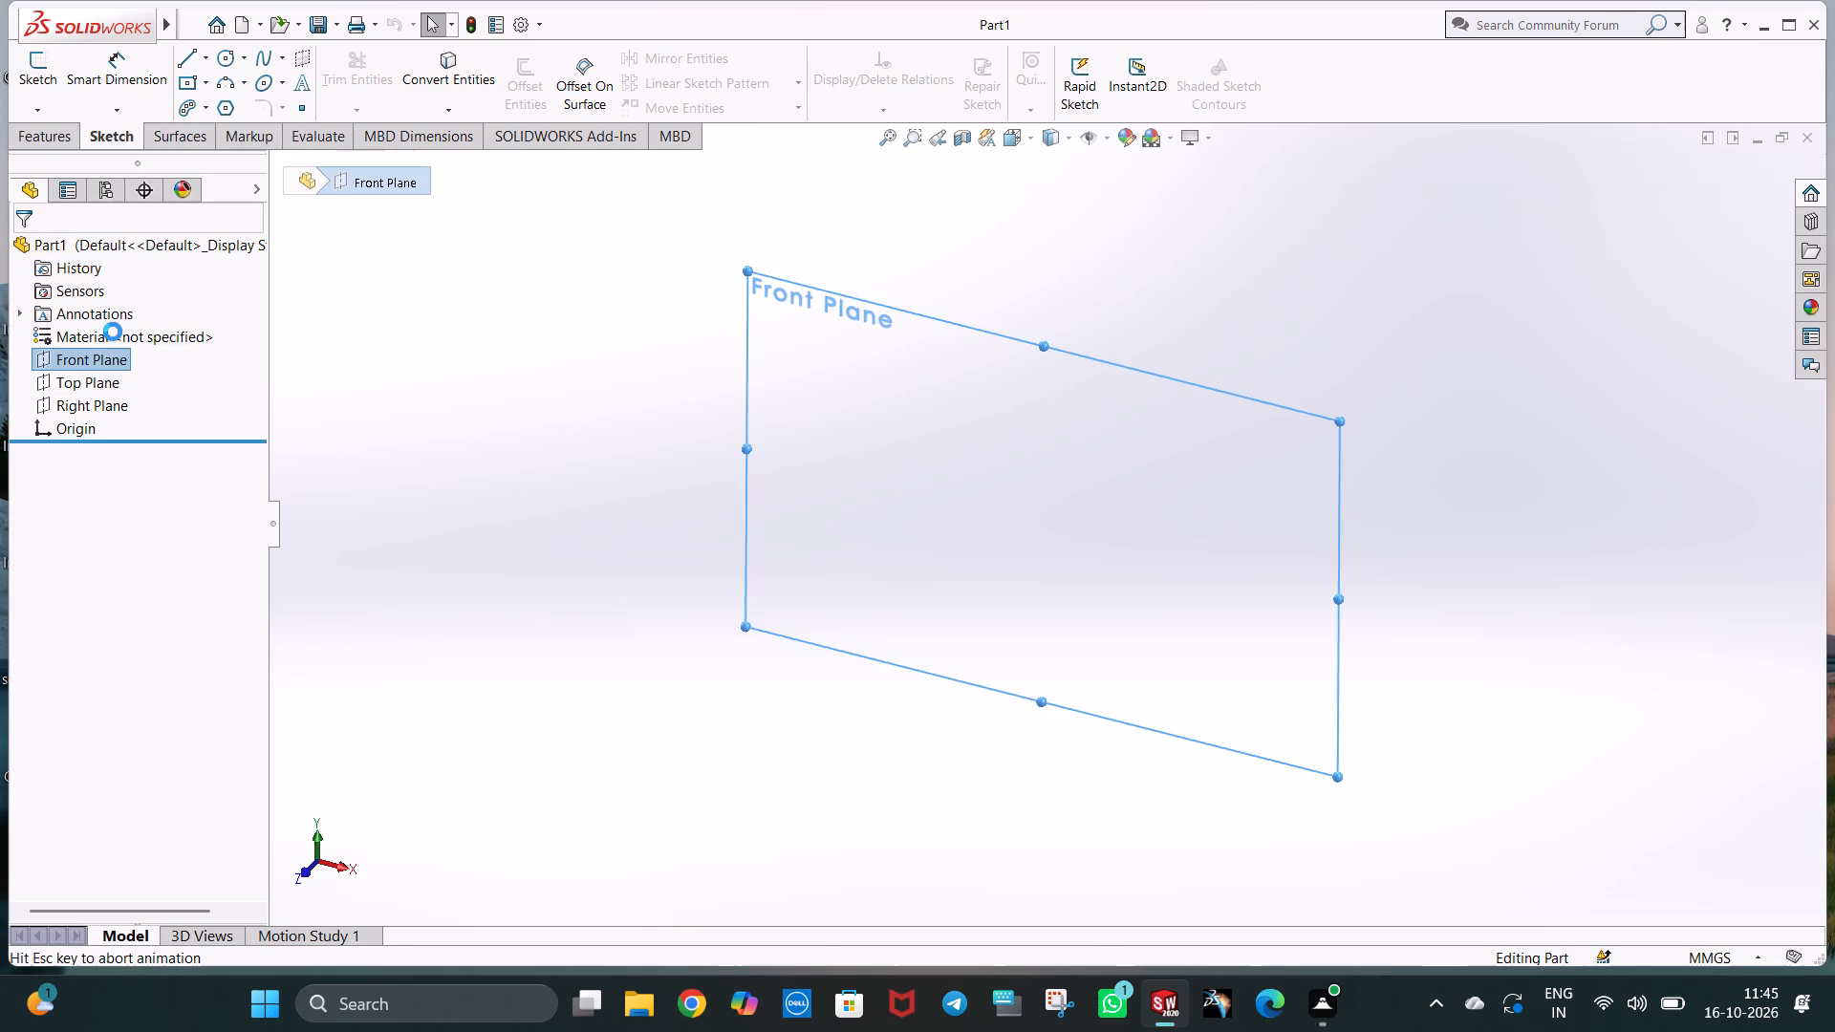
Toggle the shaded sketch contours display for the open sketch.
click(1230, 84)
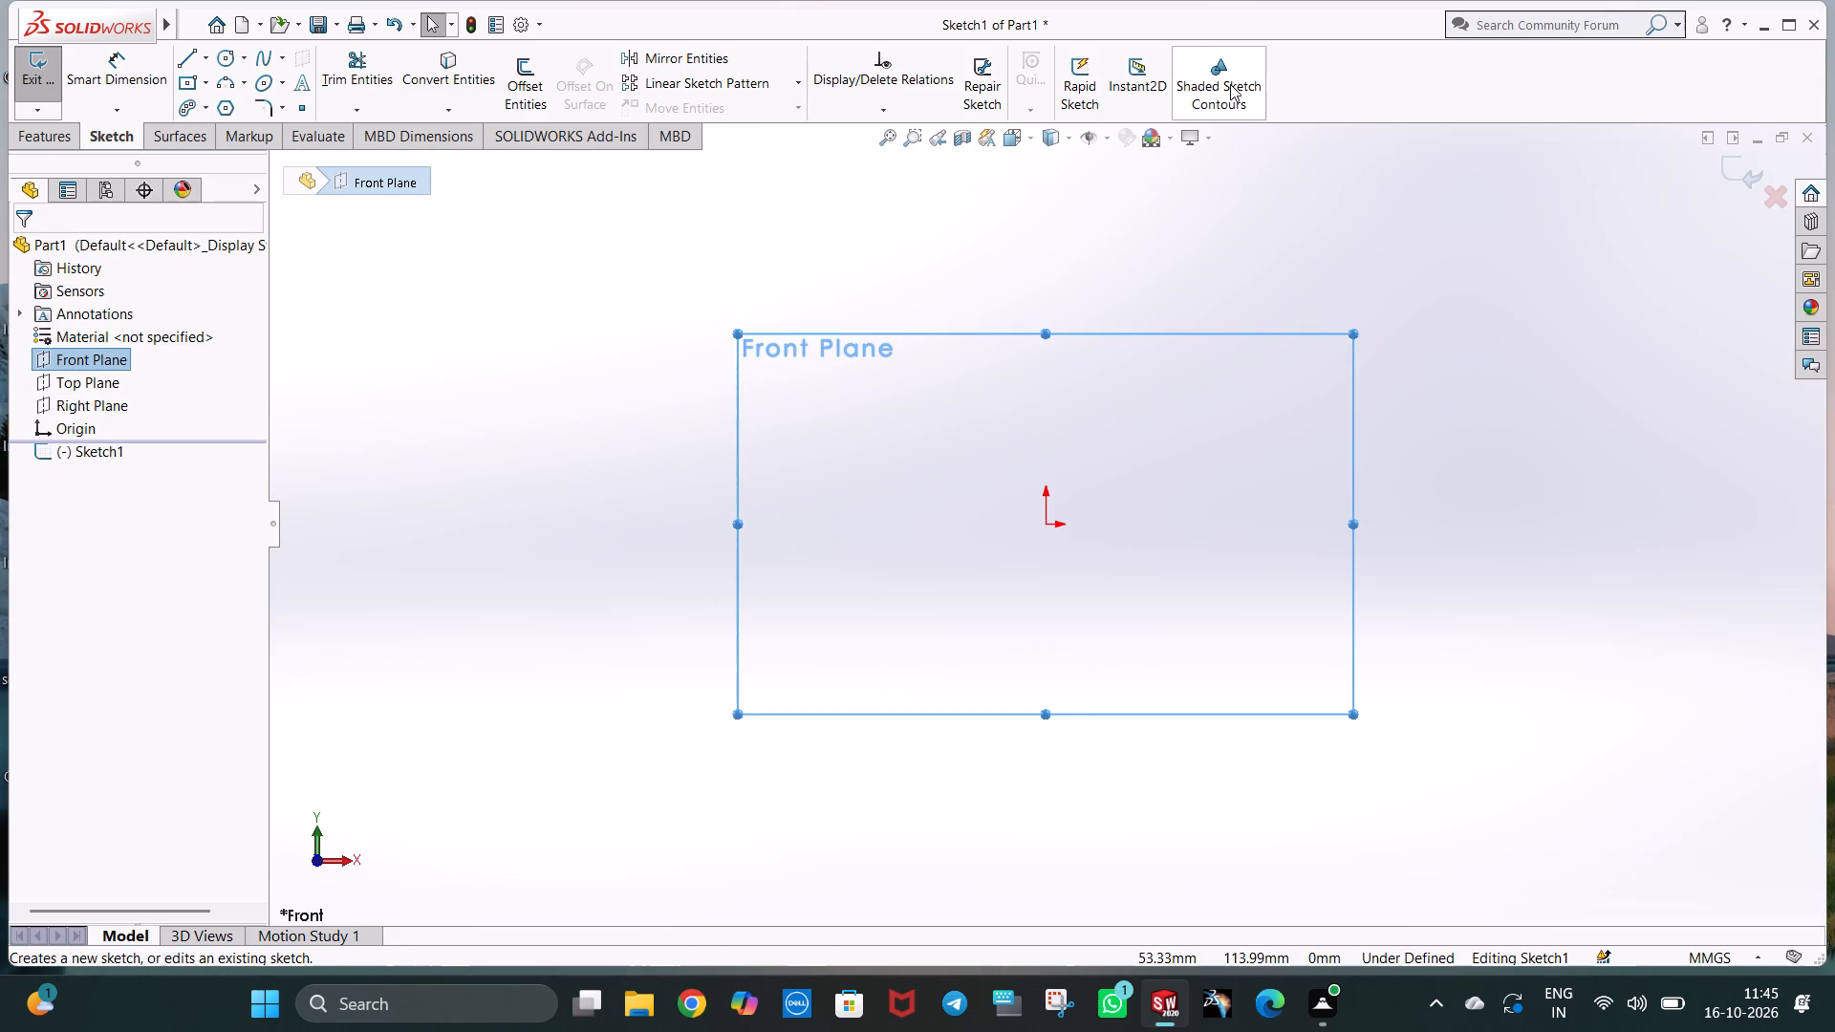
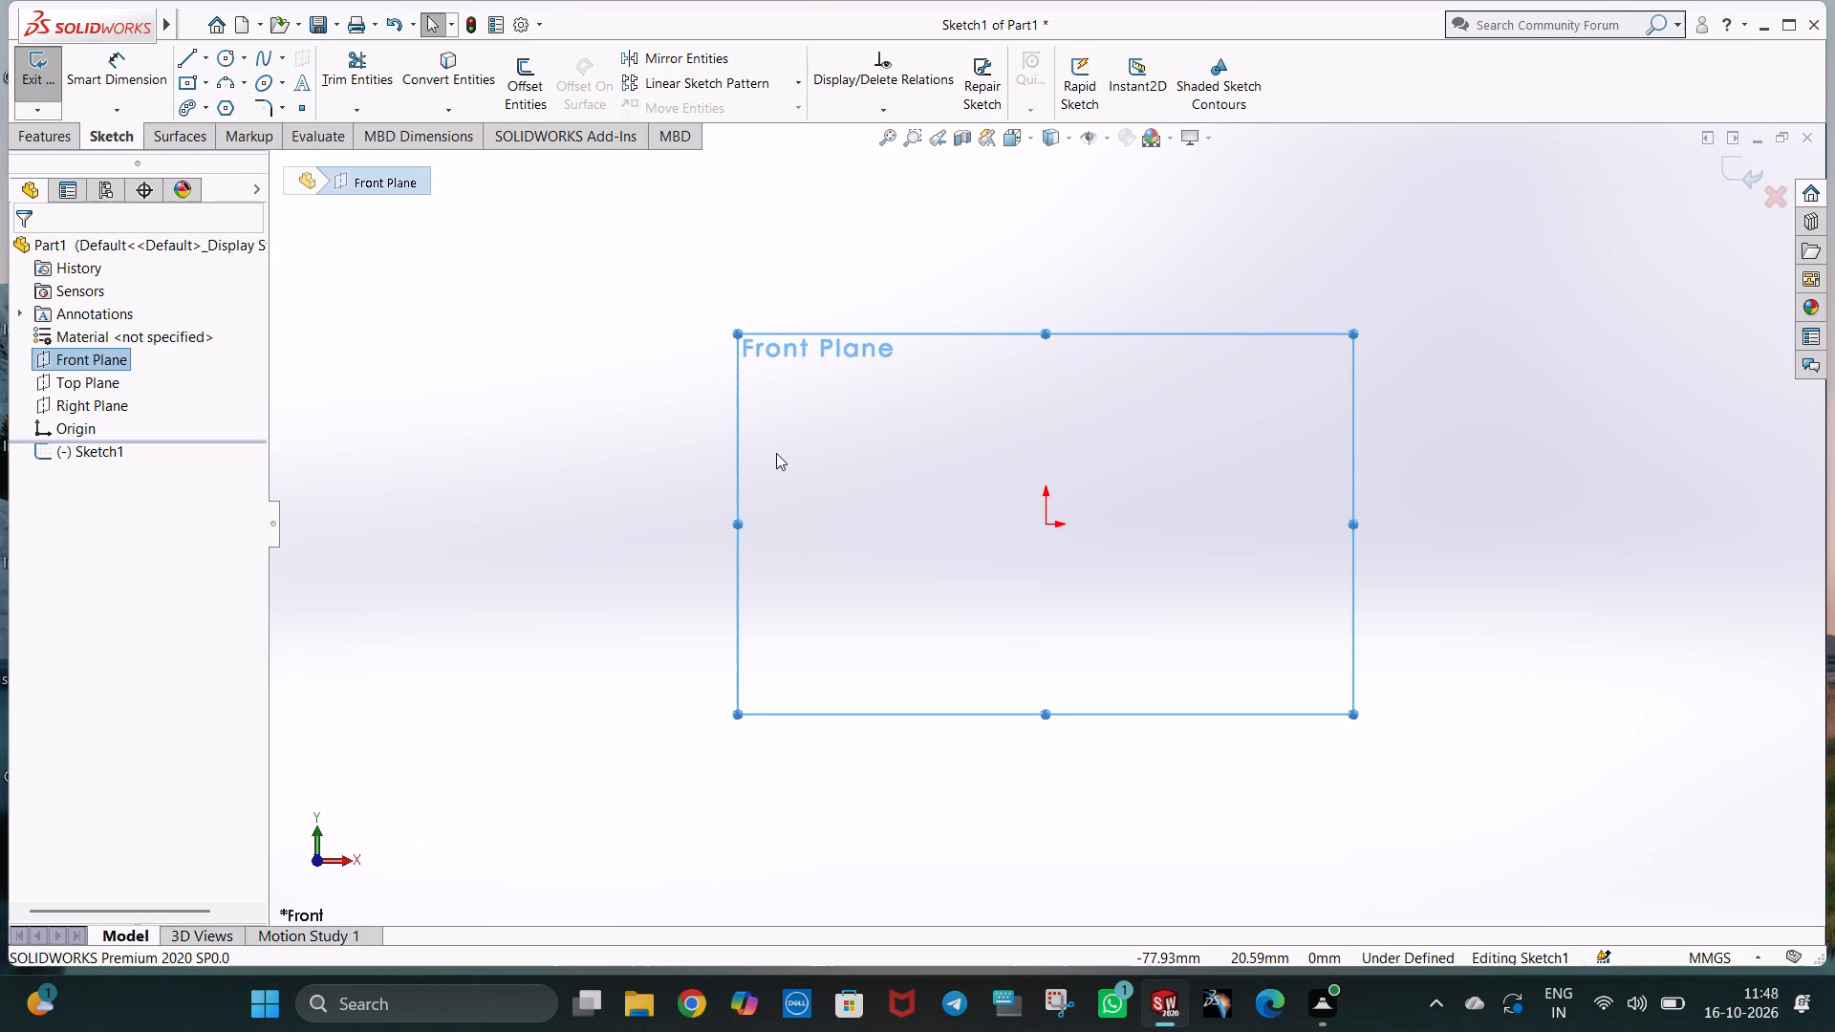
Sketch a center rectangle from the origin, about 150 mm wide and 23 mm high.
click(179, 86)
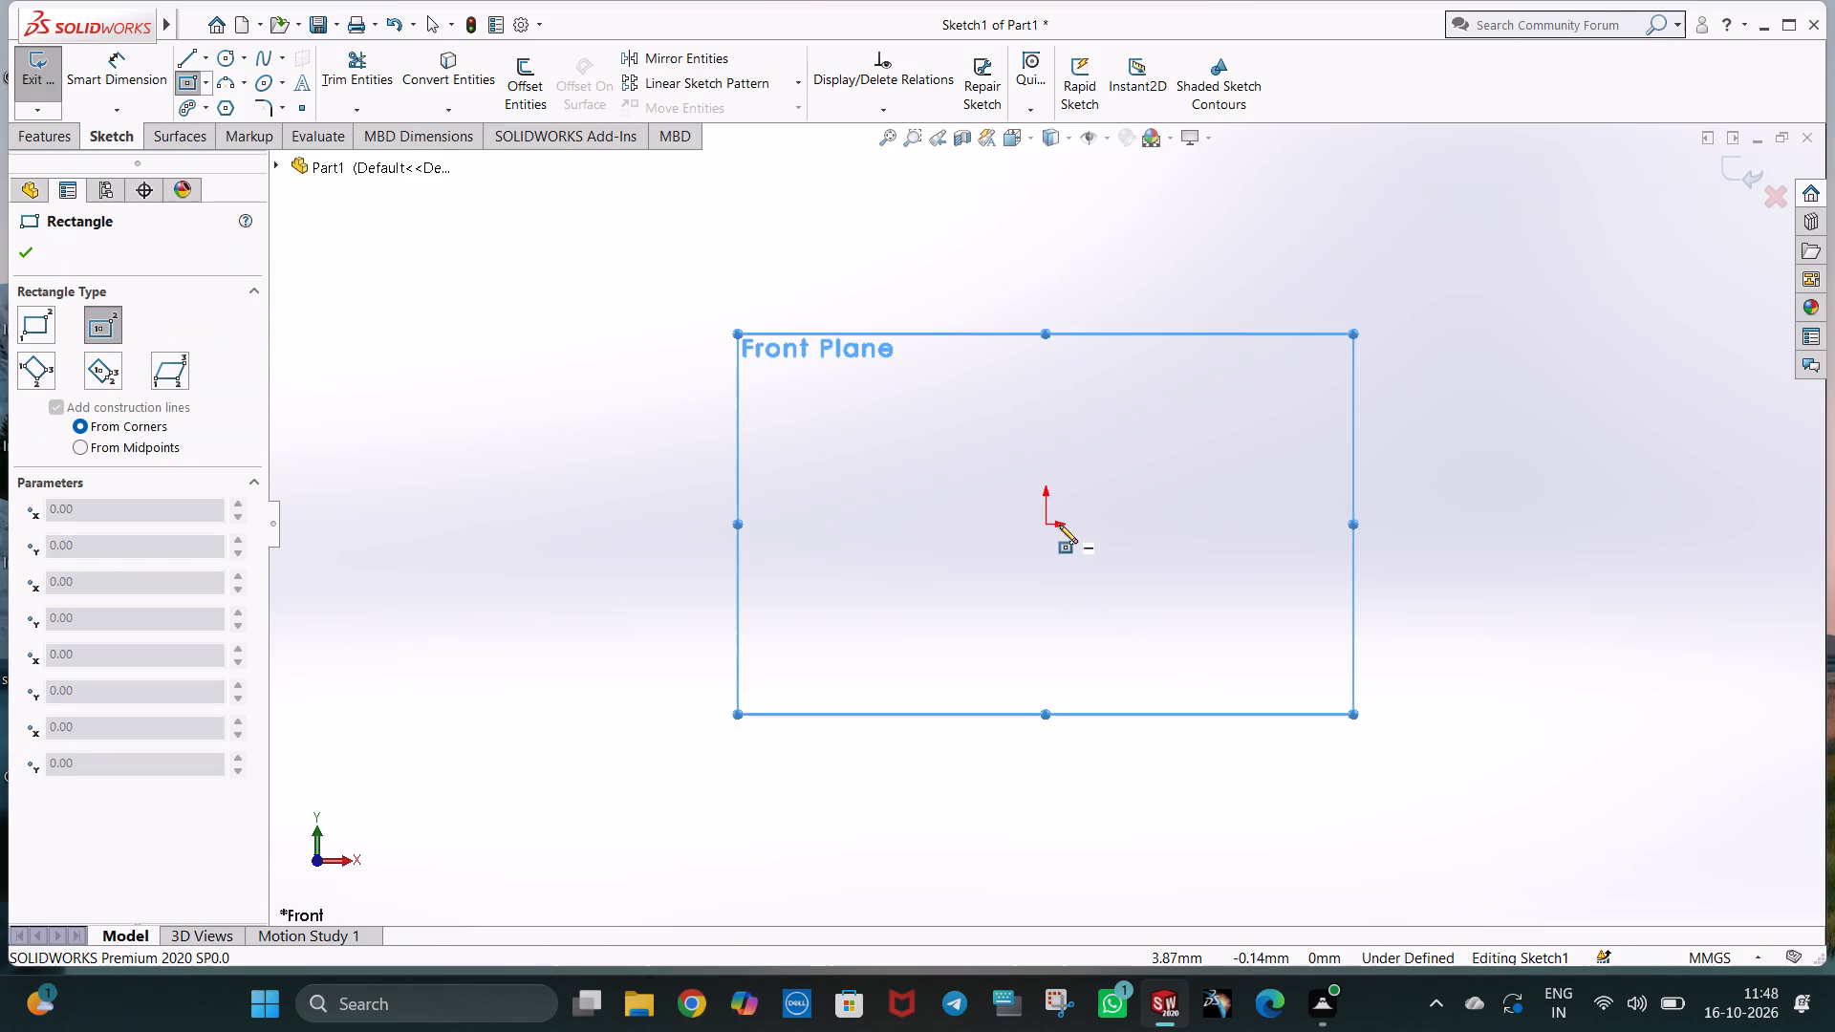
click(1045, 523)
click(1305, 564)
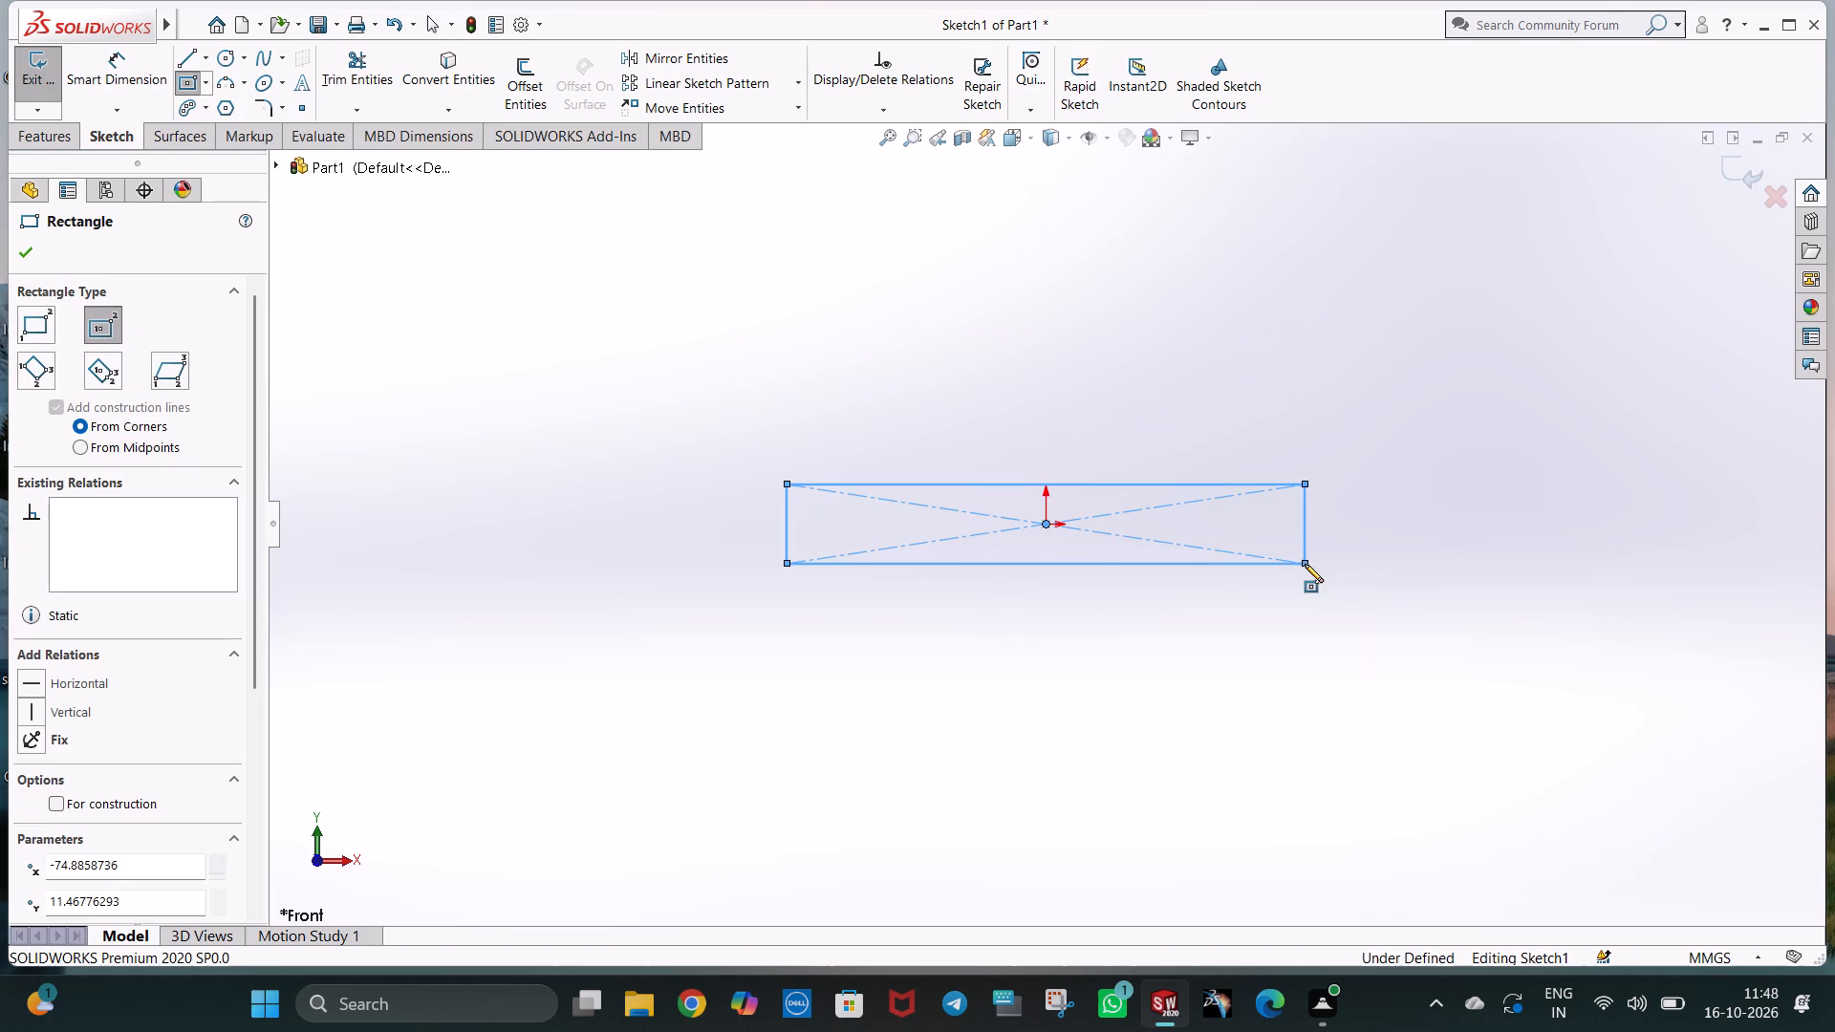
key(Escape)
click(1292, 635)
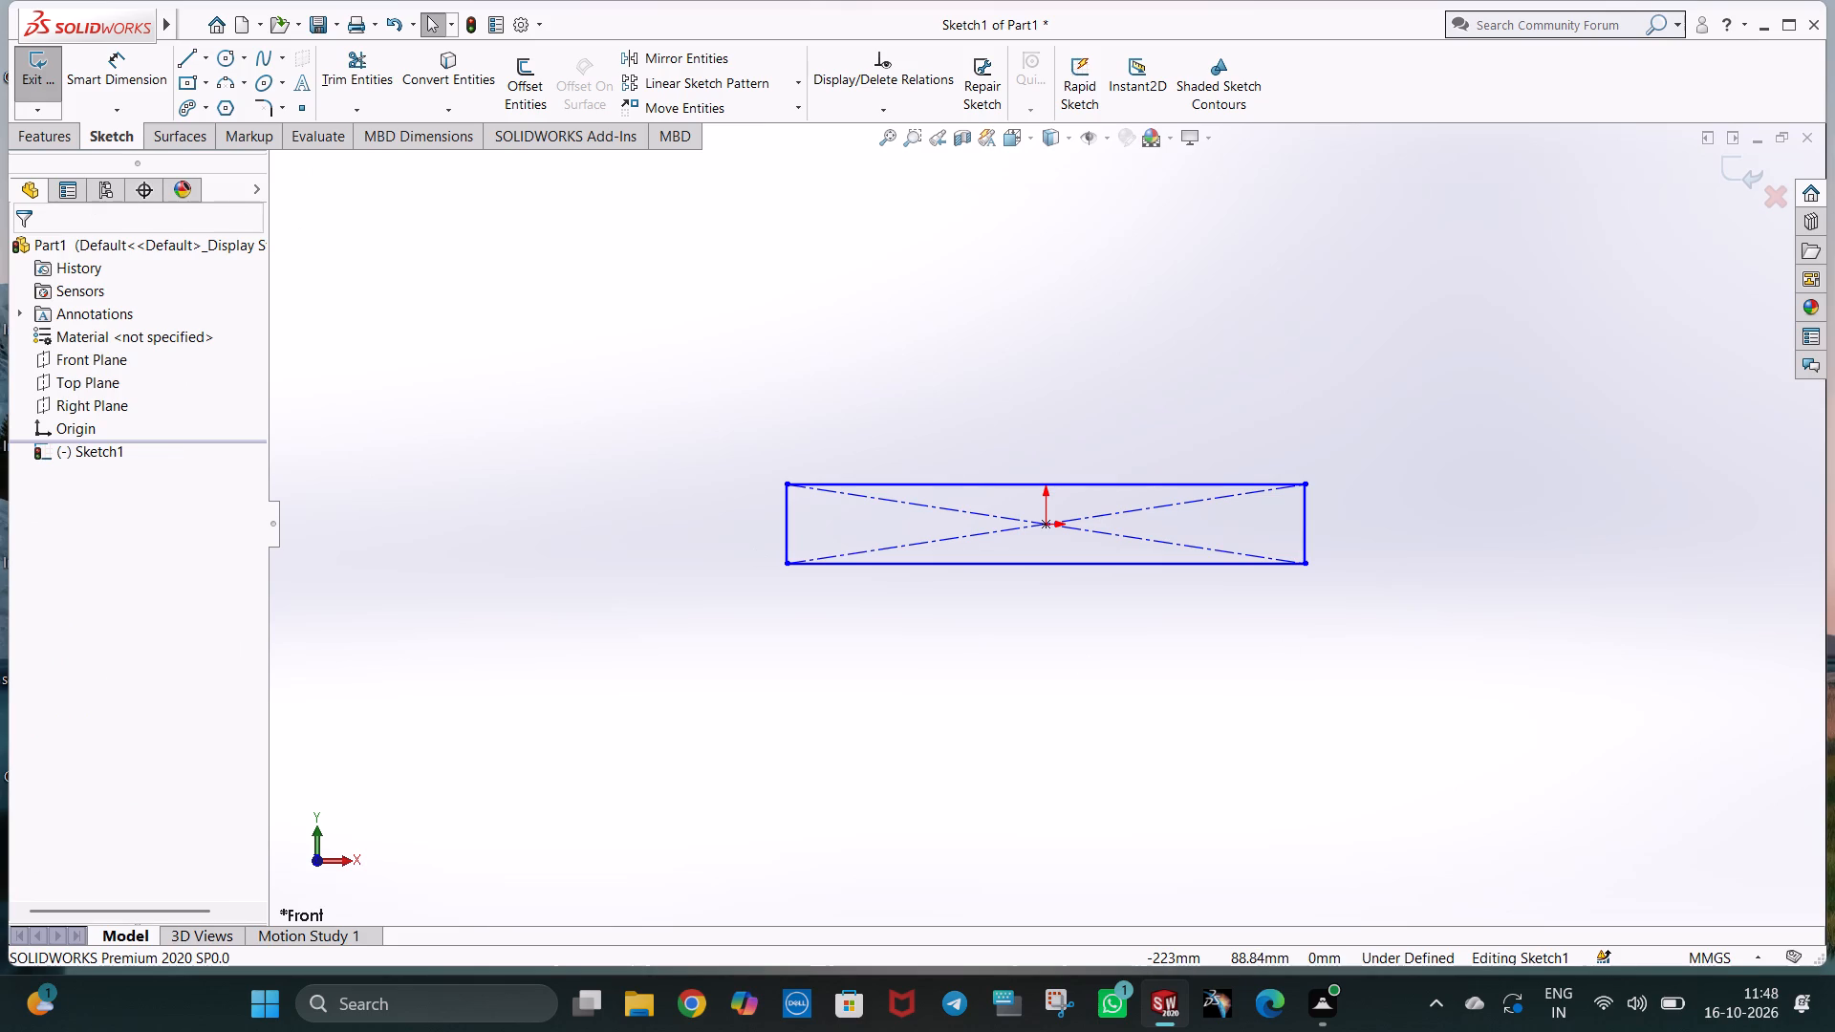
Dimension the rectangle 60 mm wide and 15 mm high.
click(140, 84)
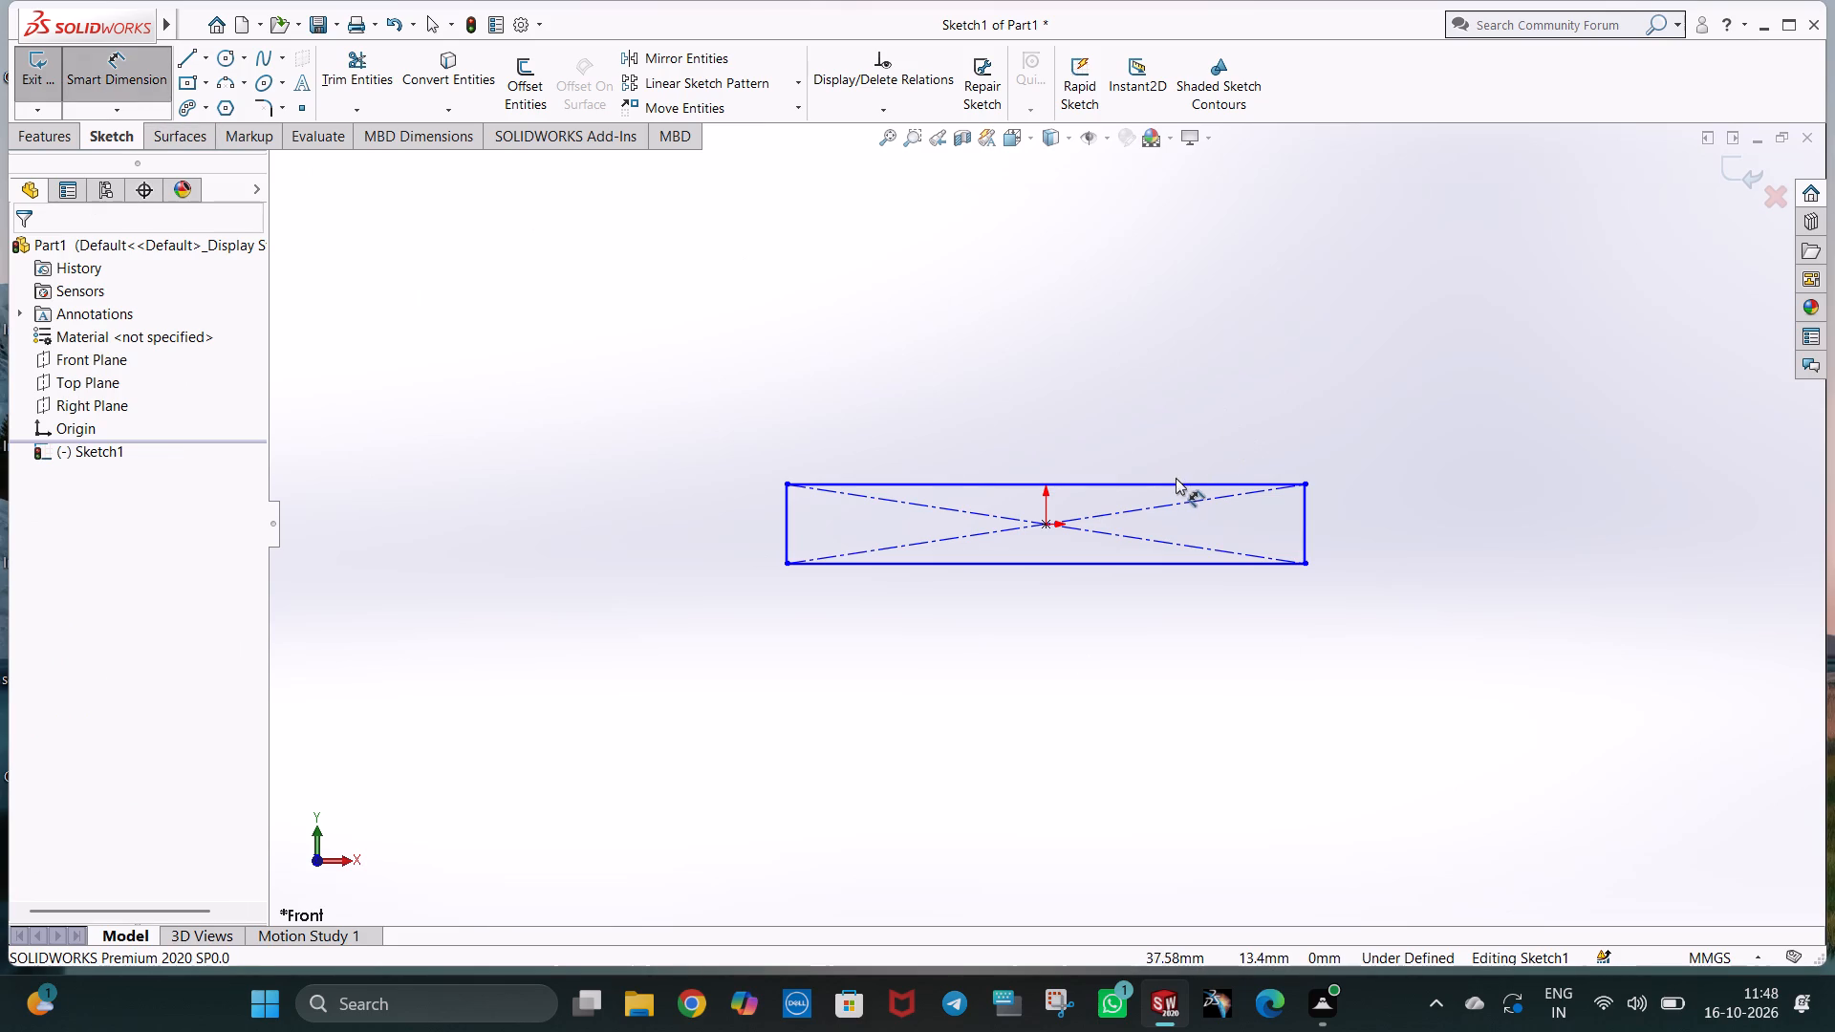
click(1172, 483)
click(1040, 426)
text(60)
key(Return)
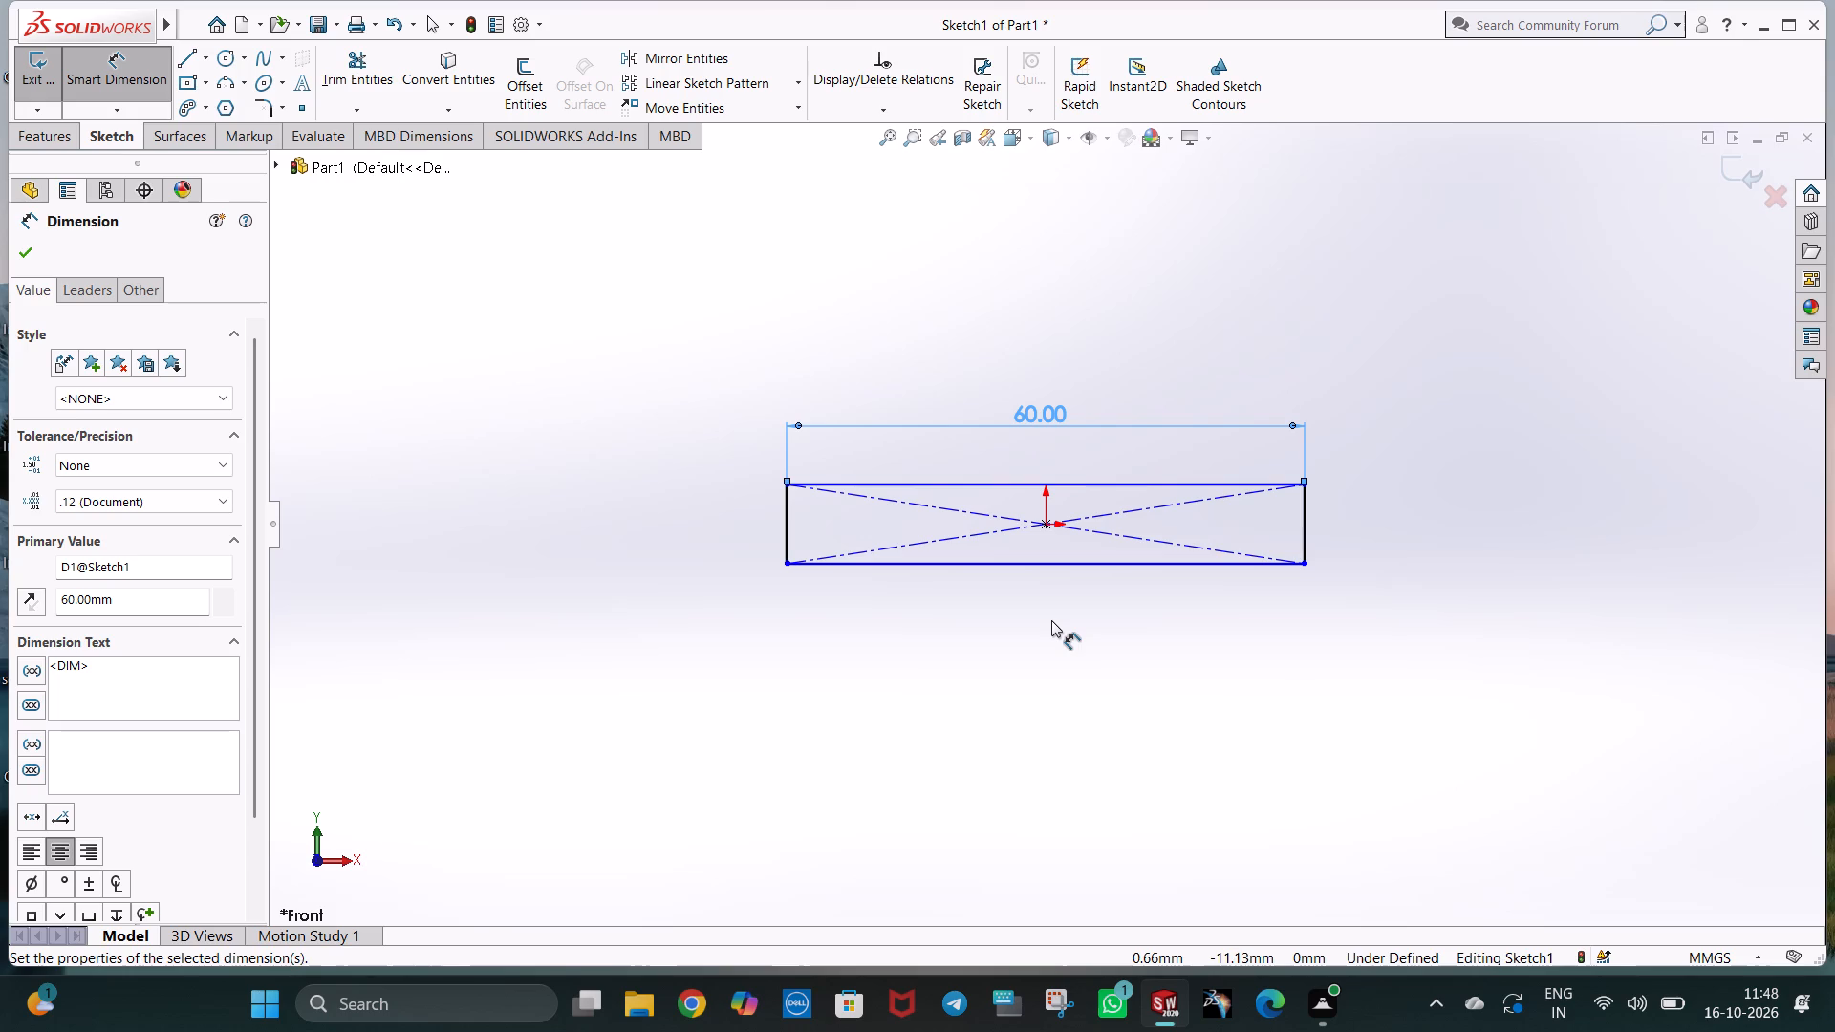
click(1307, 525)
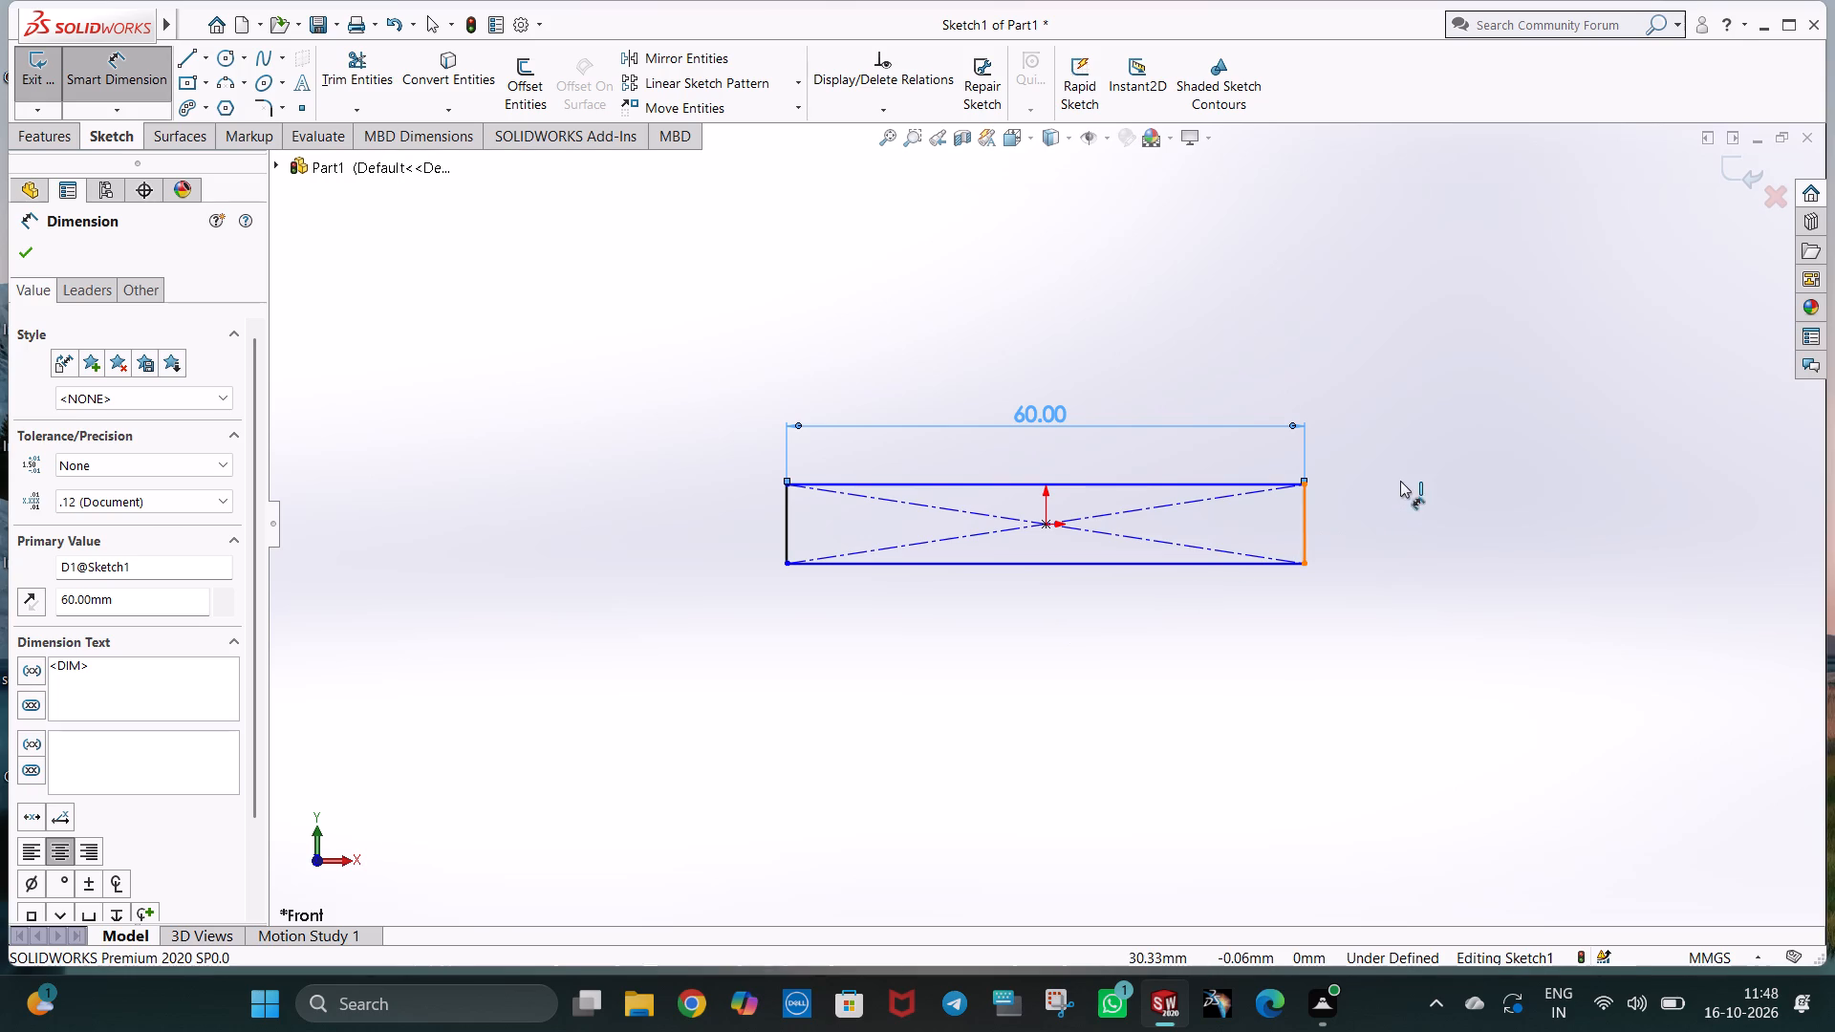
click(1376, 455)
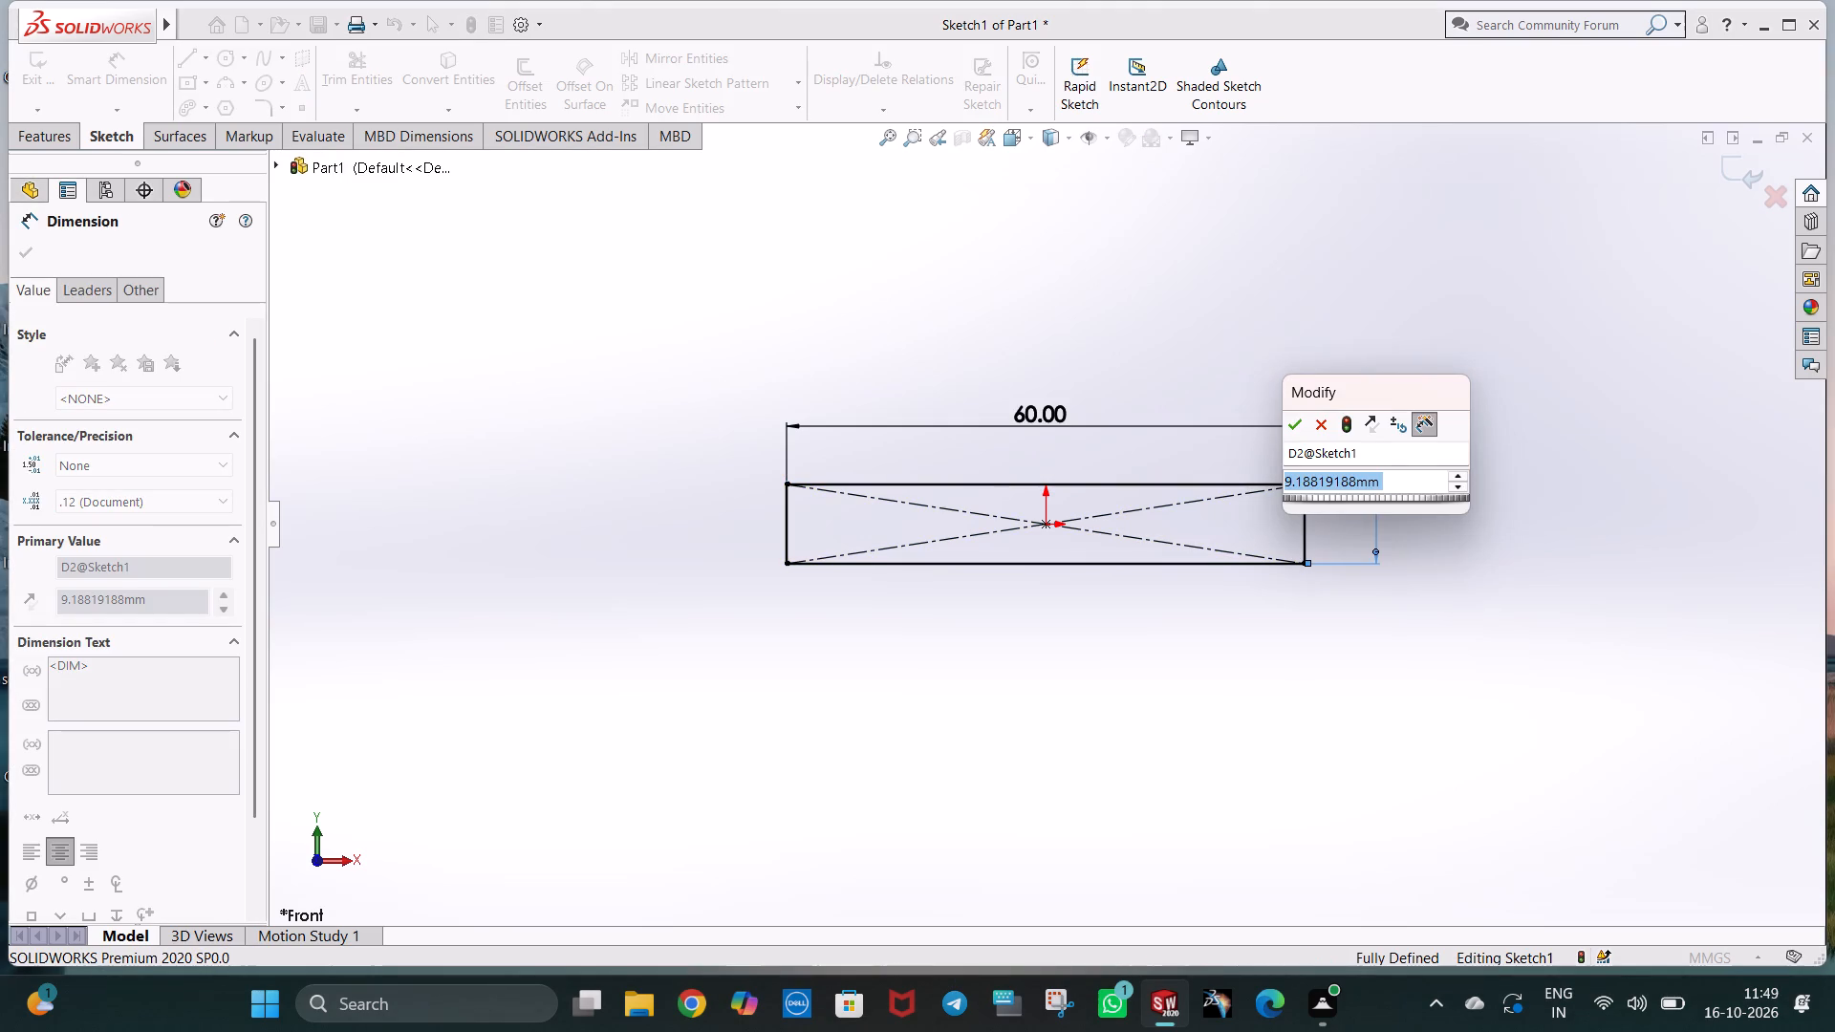
text(15)
key(Return)
key(Escape)
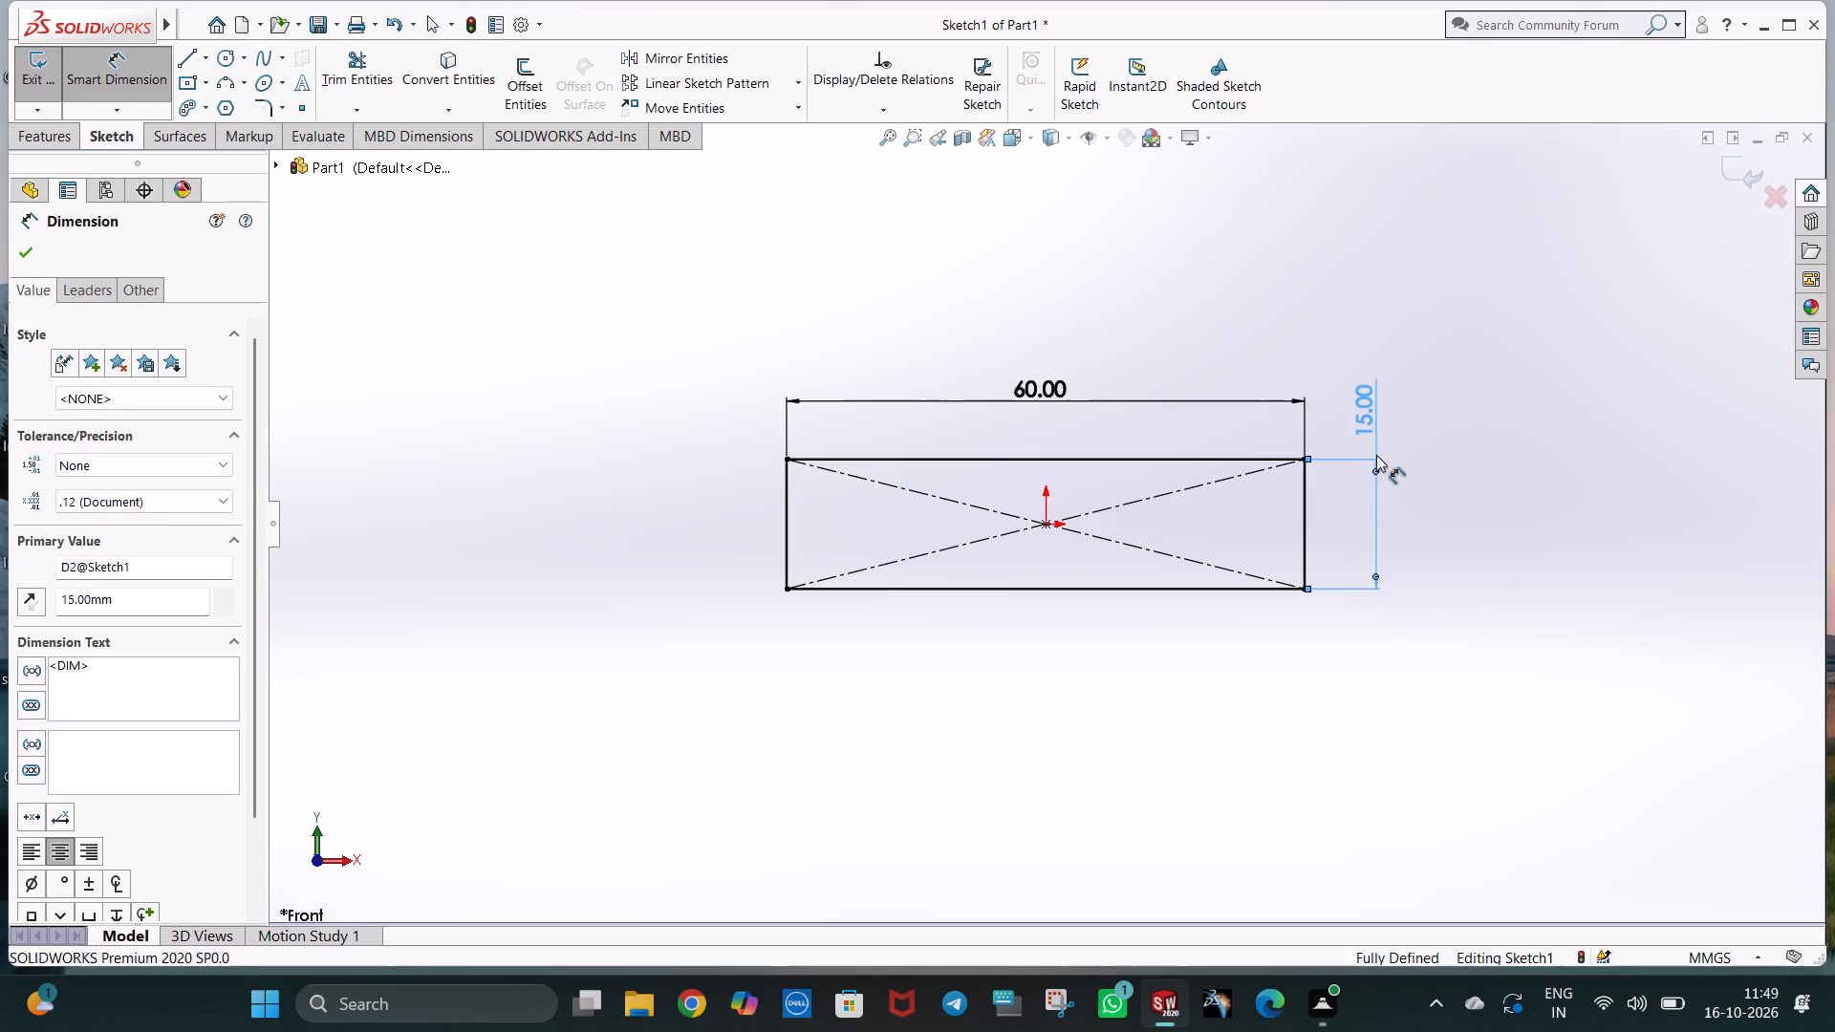
Delete both diagonal construction lines inside the rectangle.
click(1216, 575)
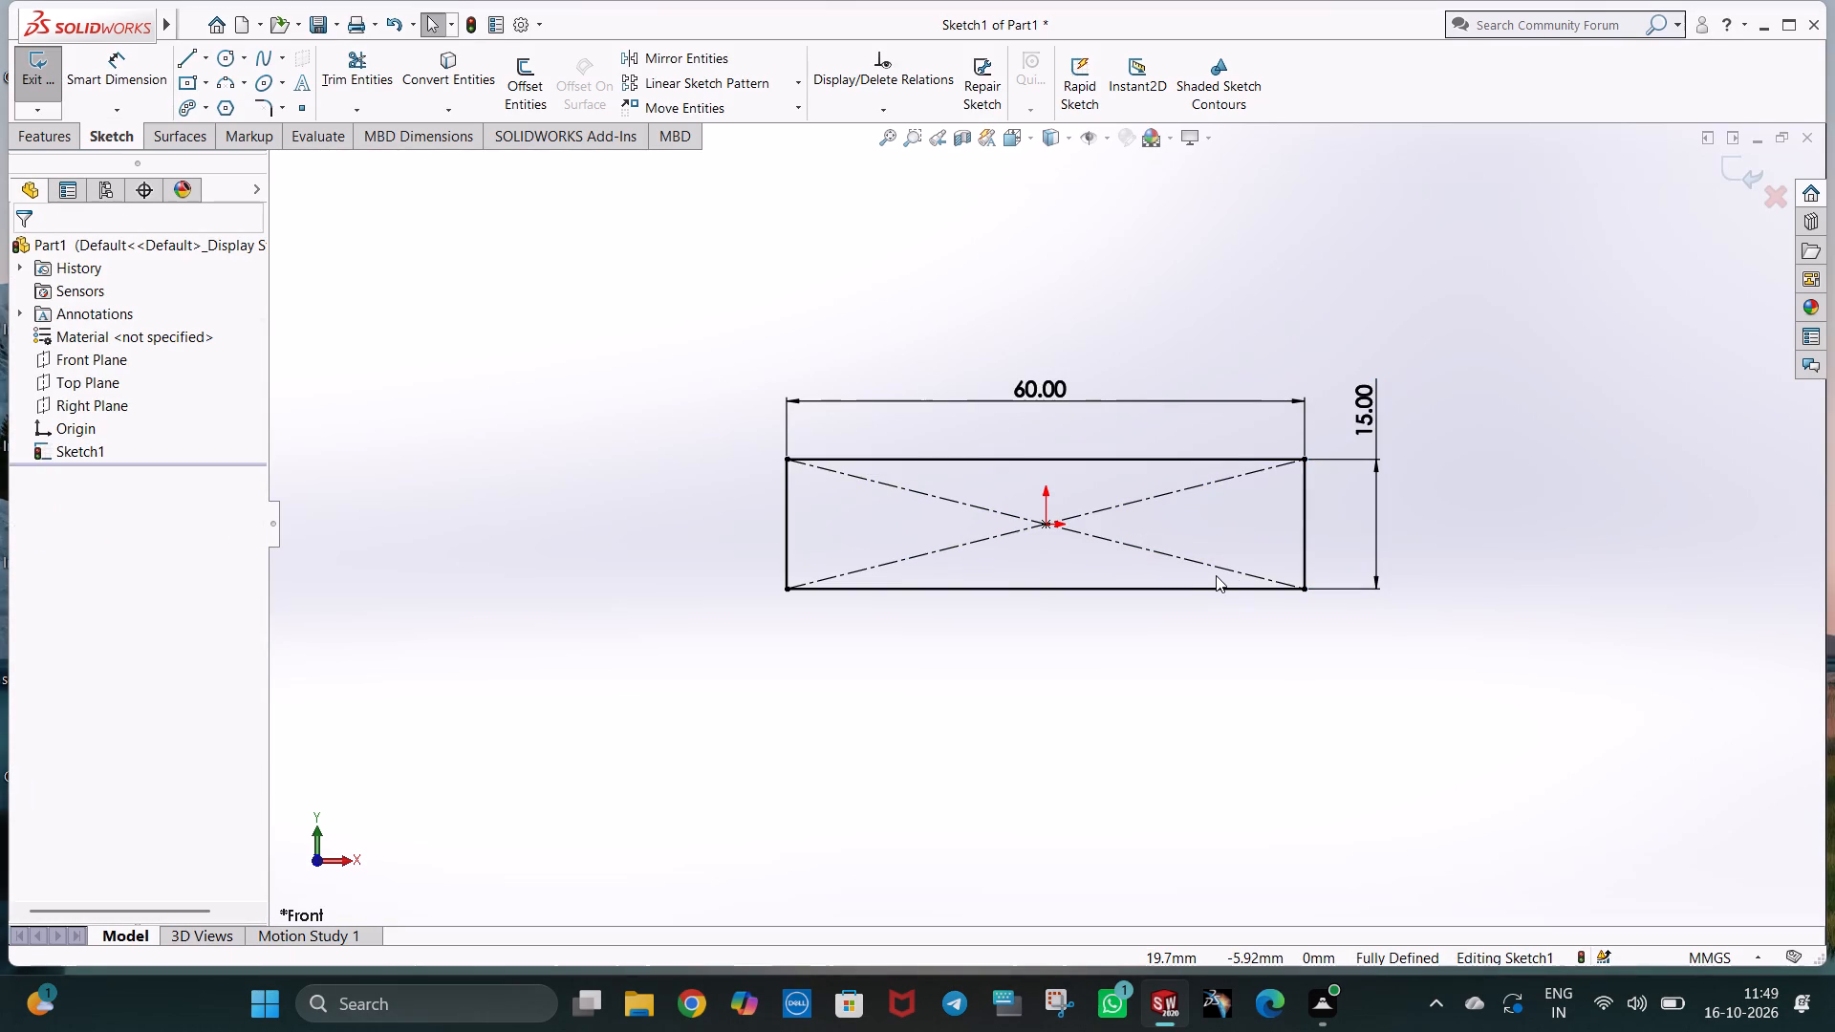
click(1216, 573)
click(1218, 569)
key(Delete)
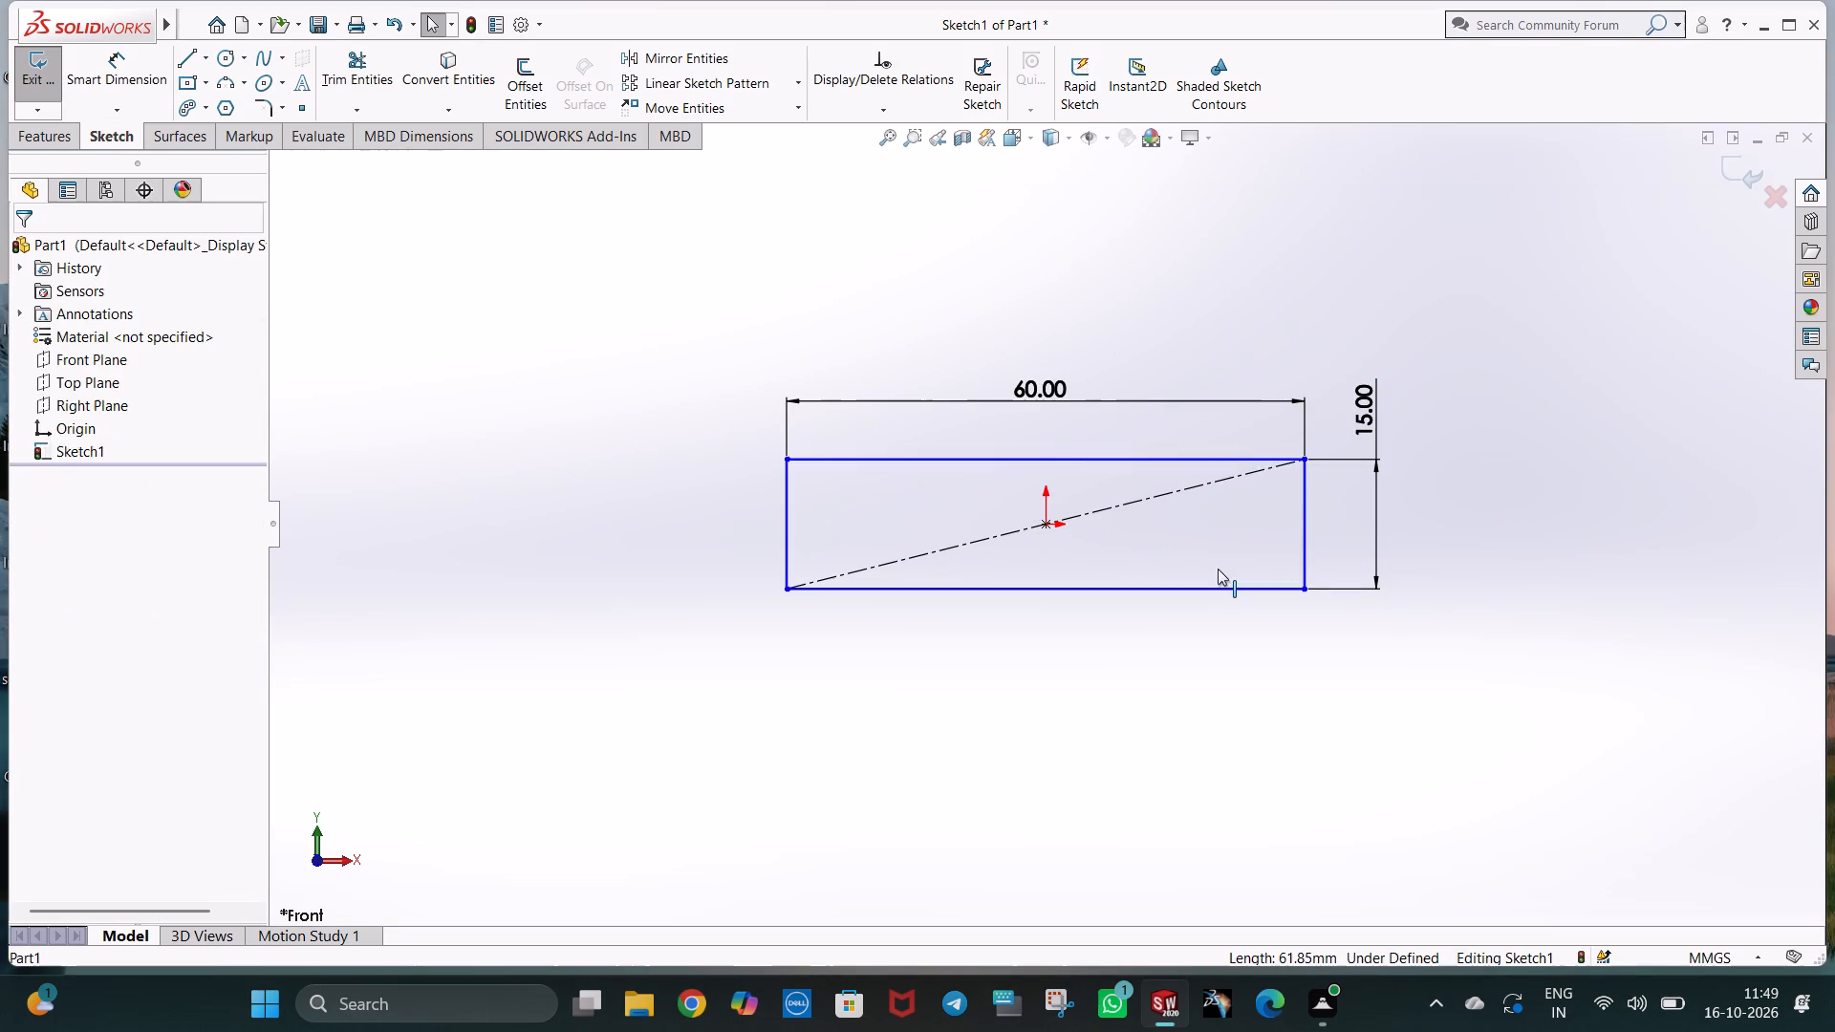
click(1099, 507)
key(Delete)
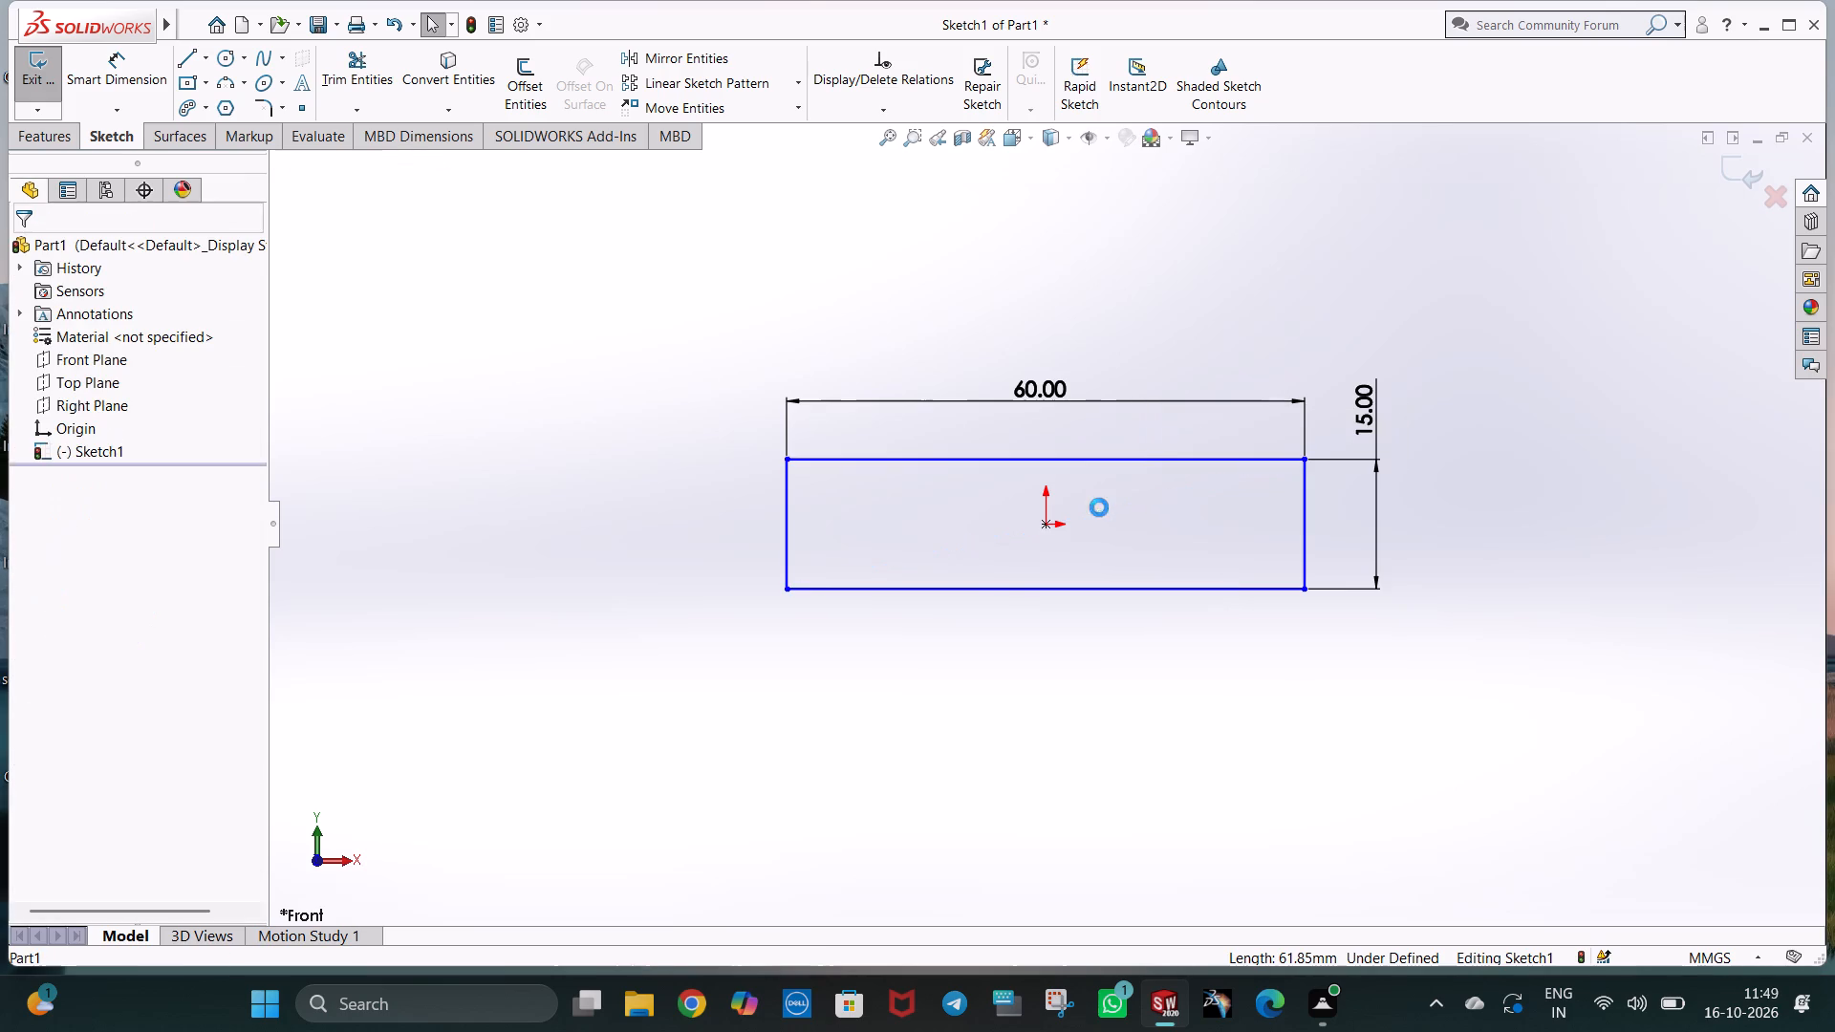
Dimension the origin 7.50 mm from the rectangle's top edge and 30 mm from its left edge.
click(650, 288)
click(103, 61)
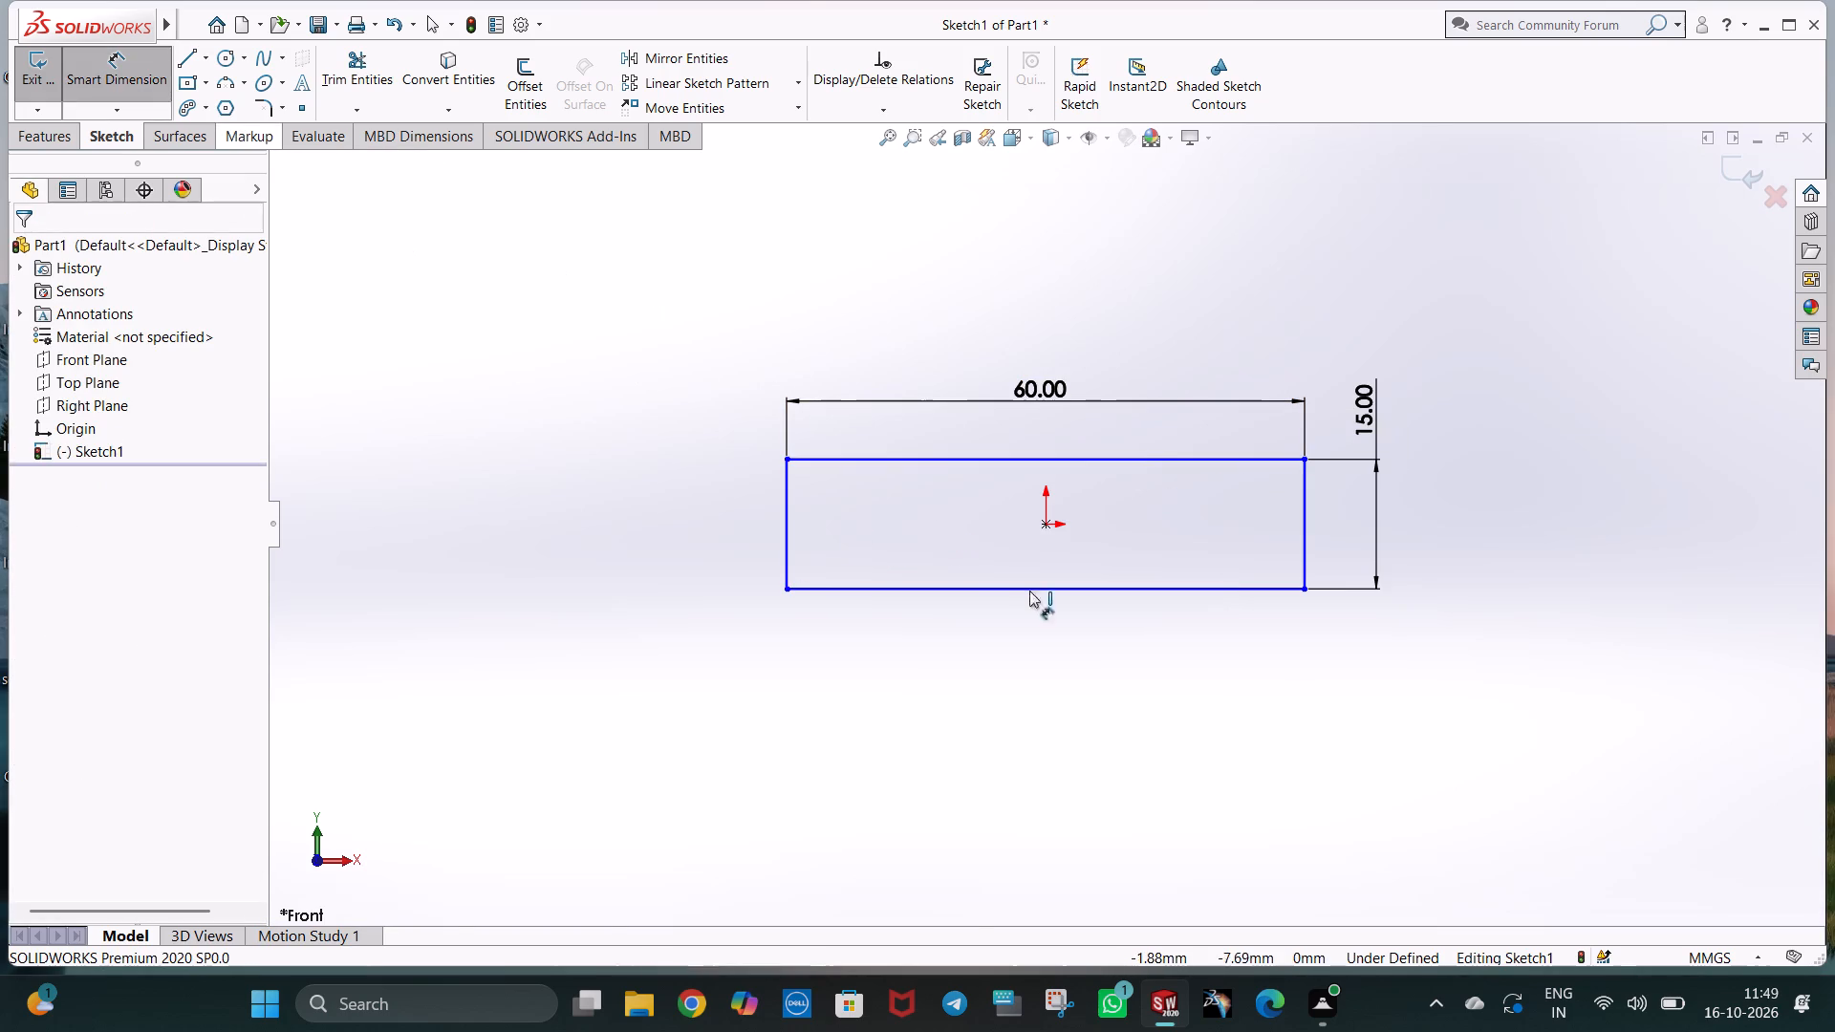
click(1045, 523)
click(1135, 459)
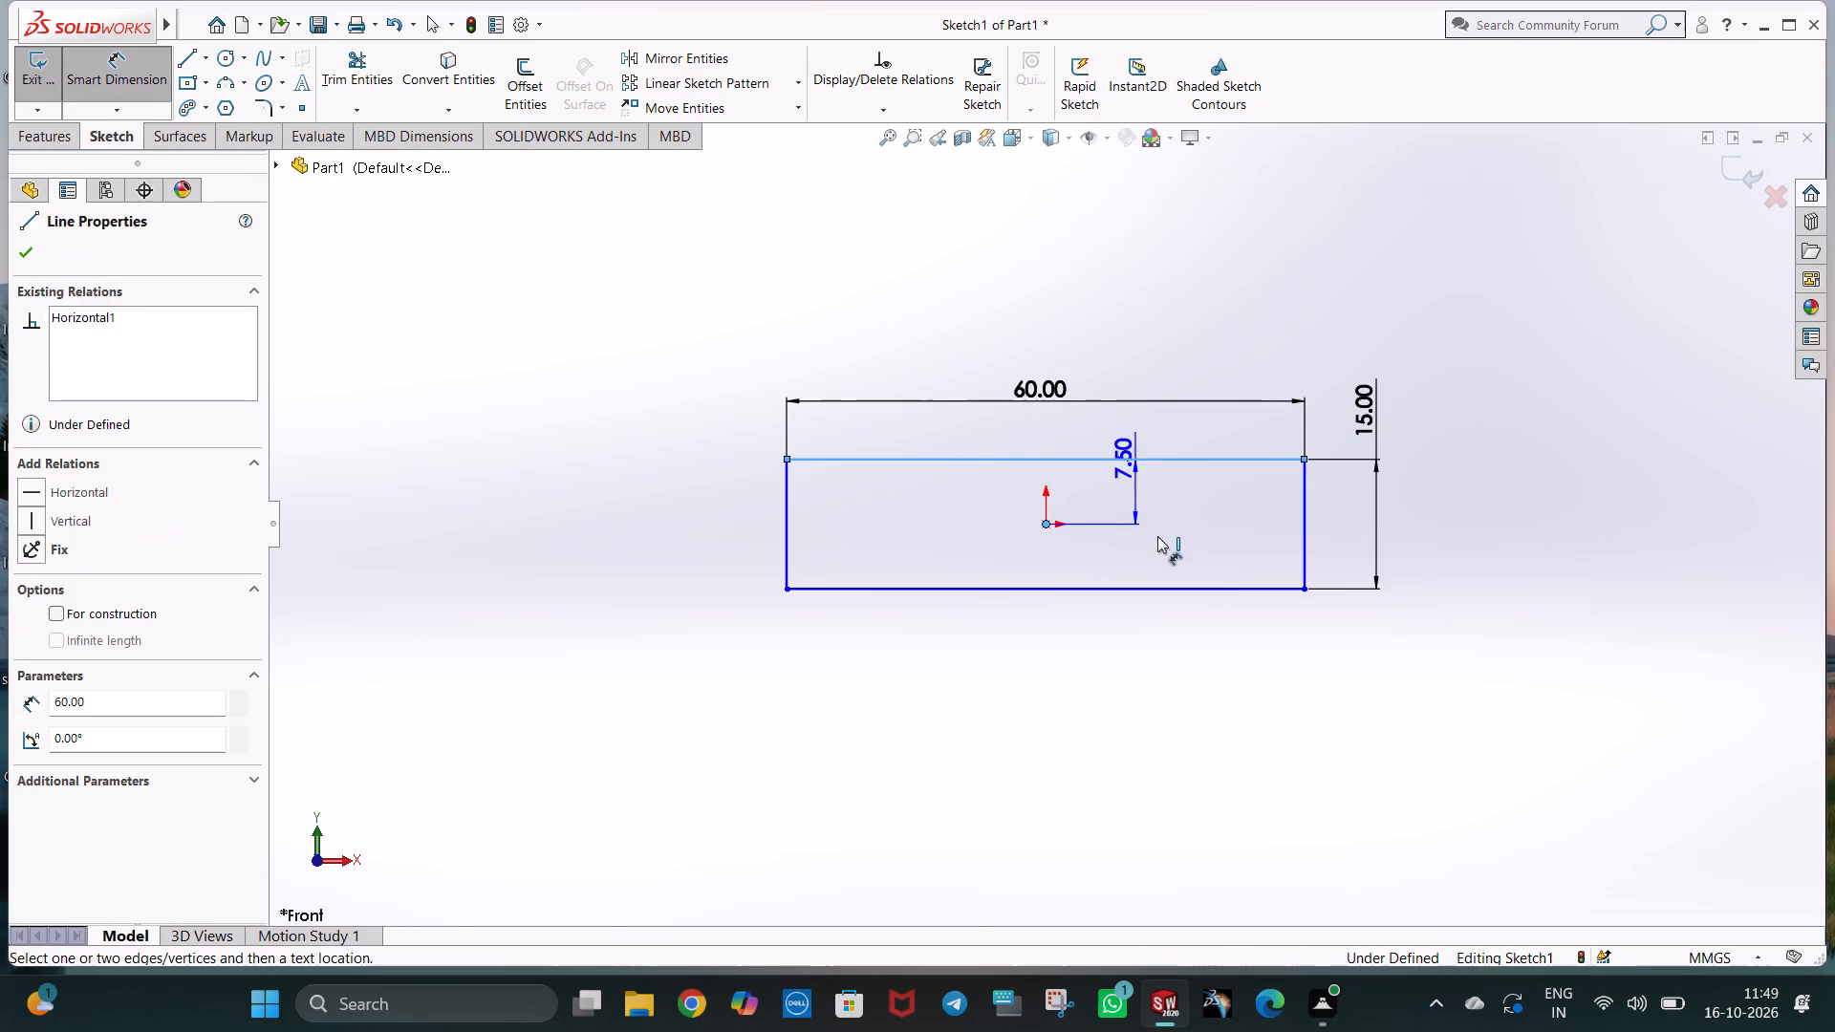
click(1159, 544)
click(1080, 510)
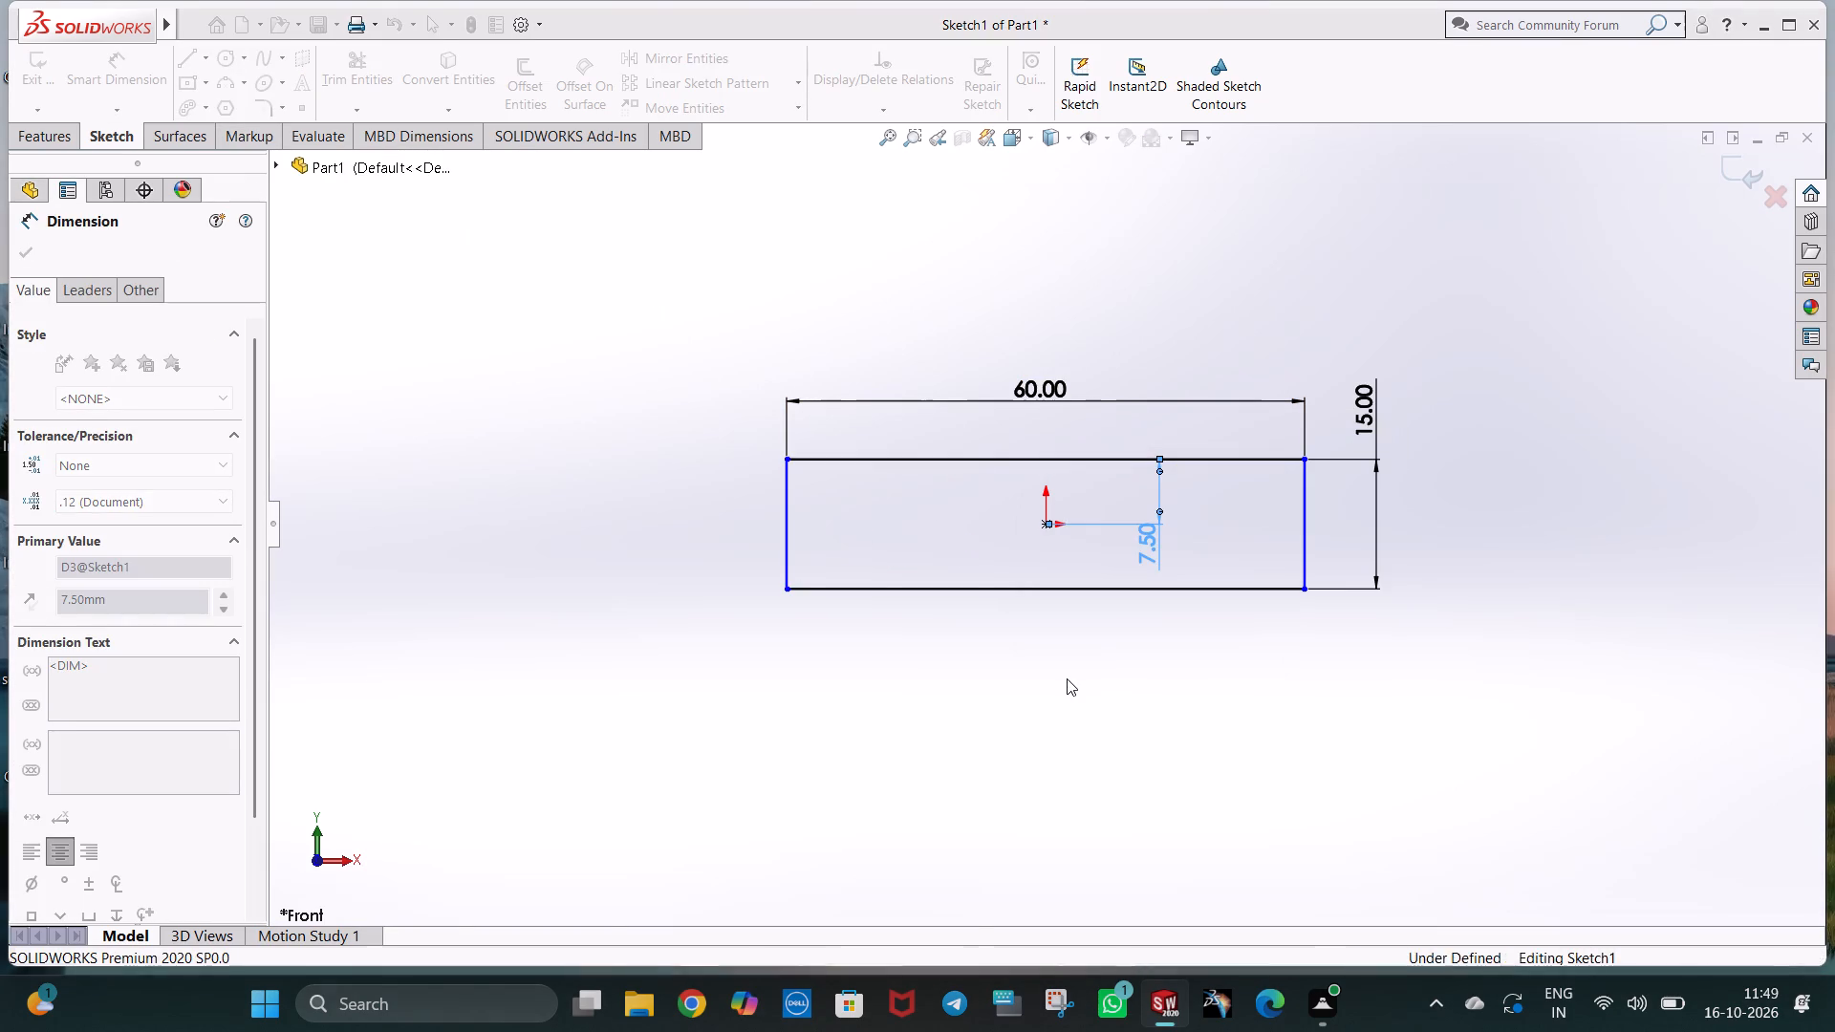
click(1067, 678)
click(1048, 525)
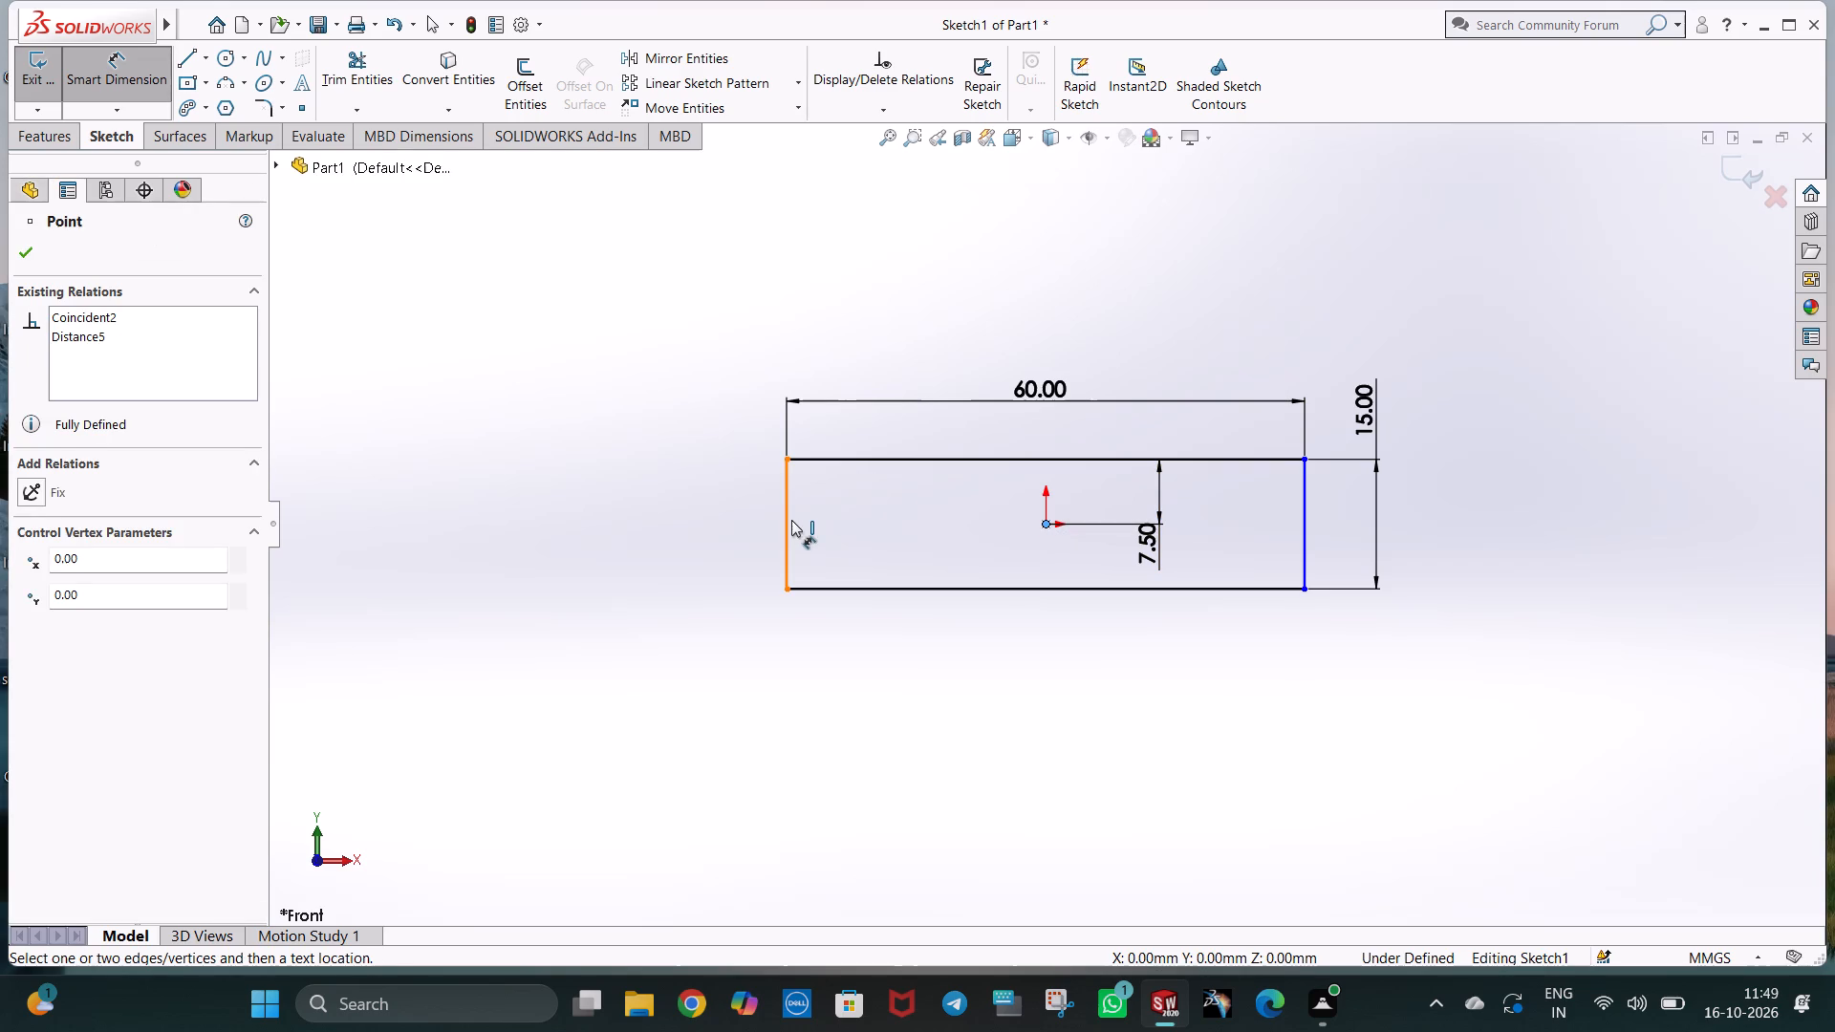
click(791, 520)
click(888, 522)
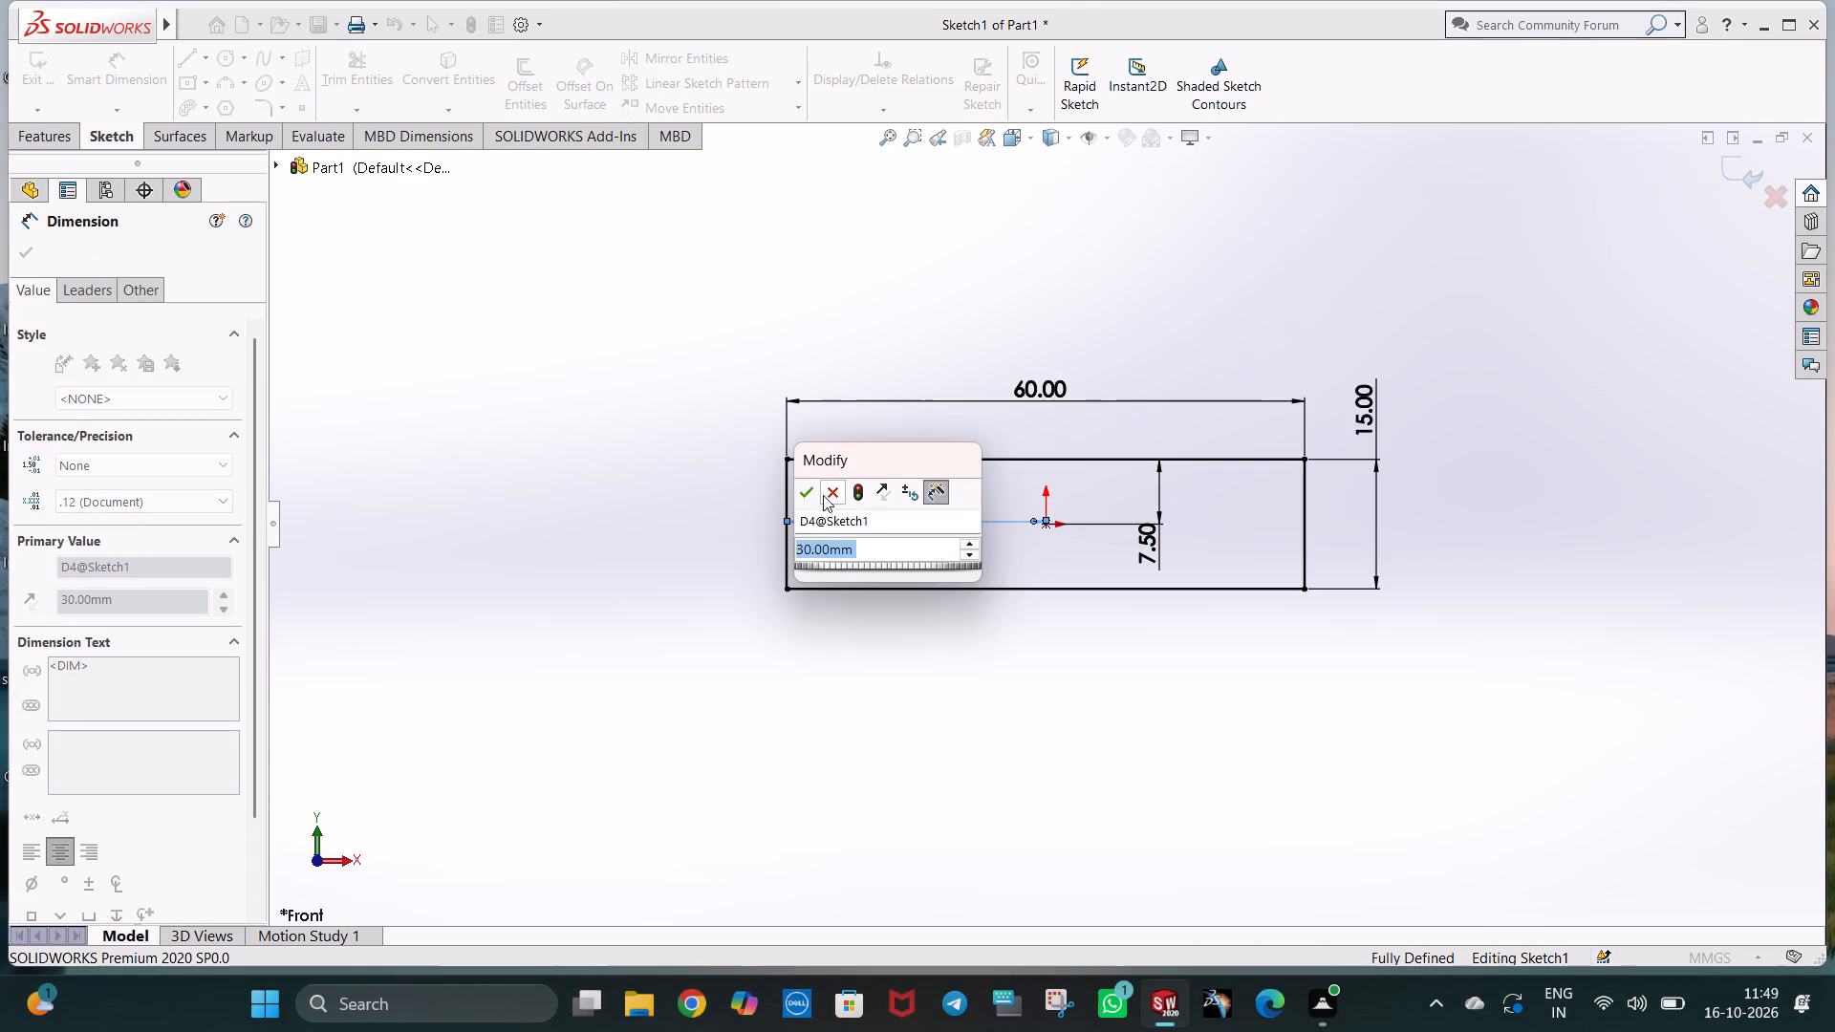
click(810, 489)
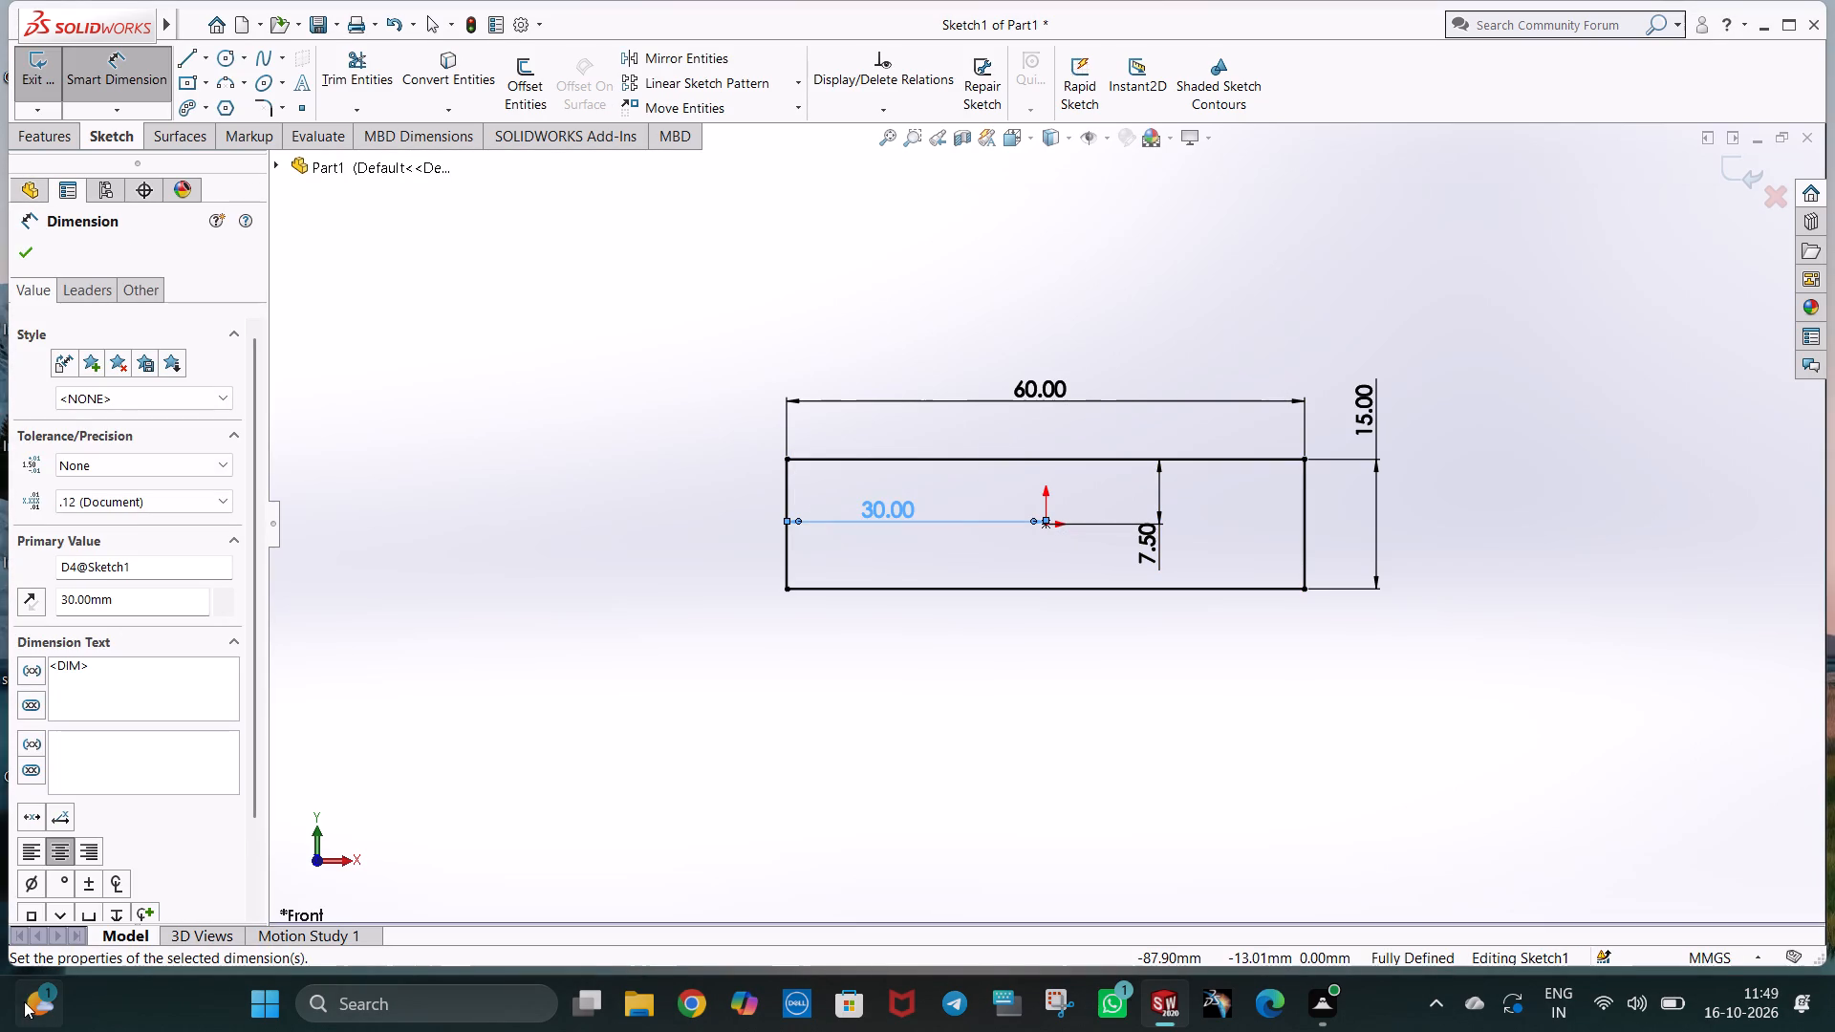
click(807, 305)
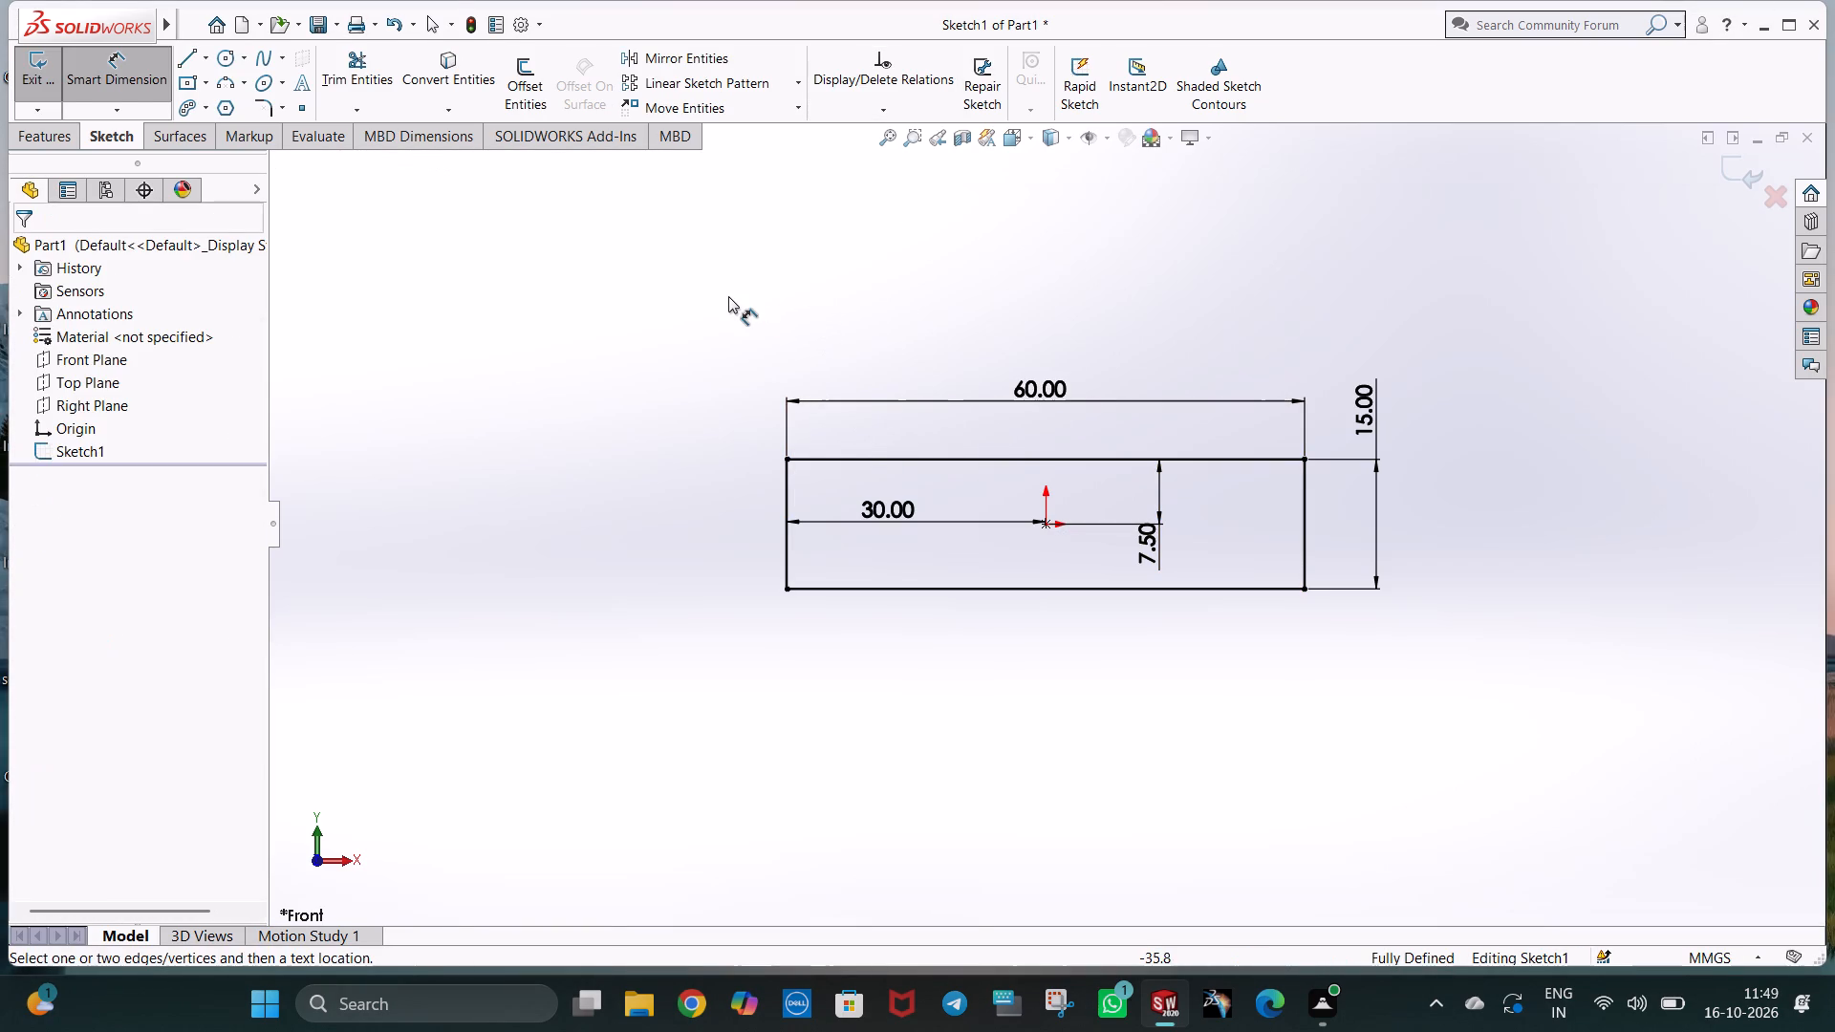
key(Escape)
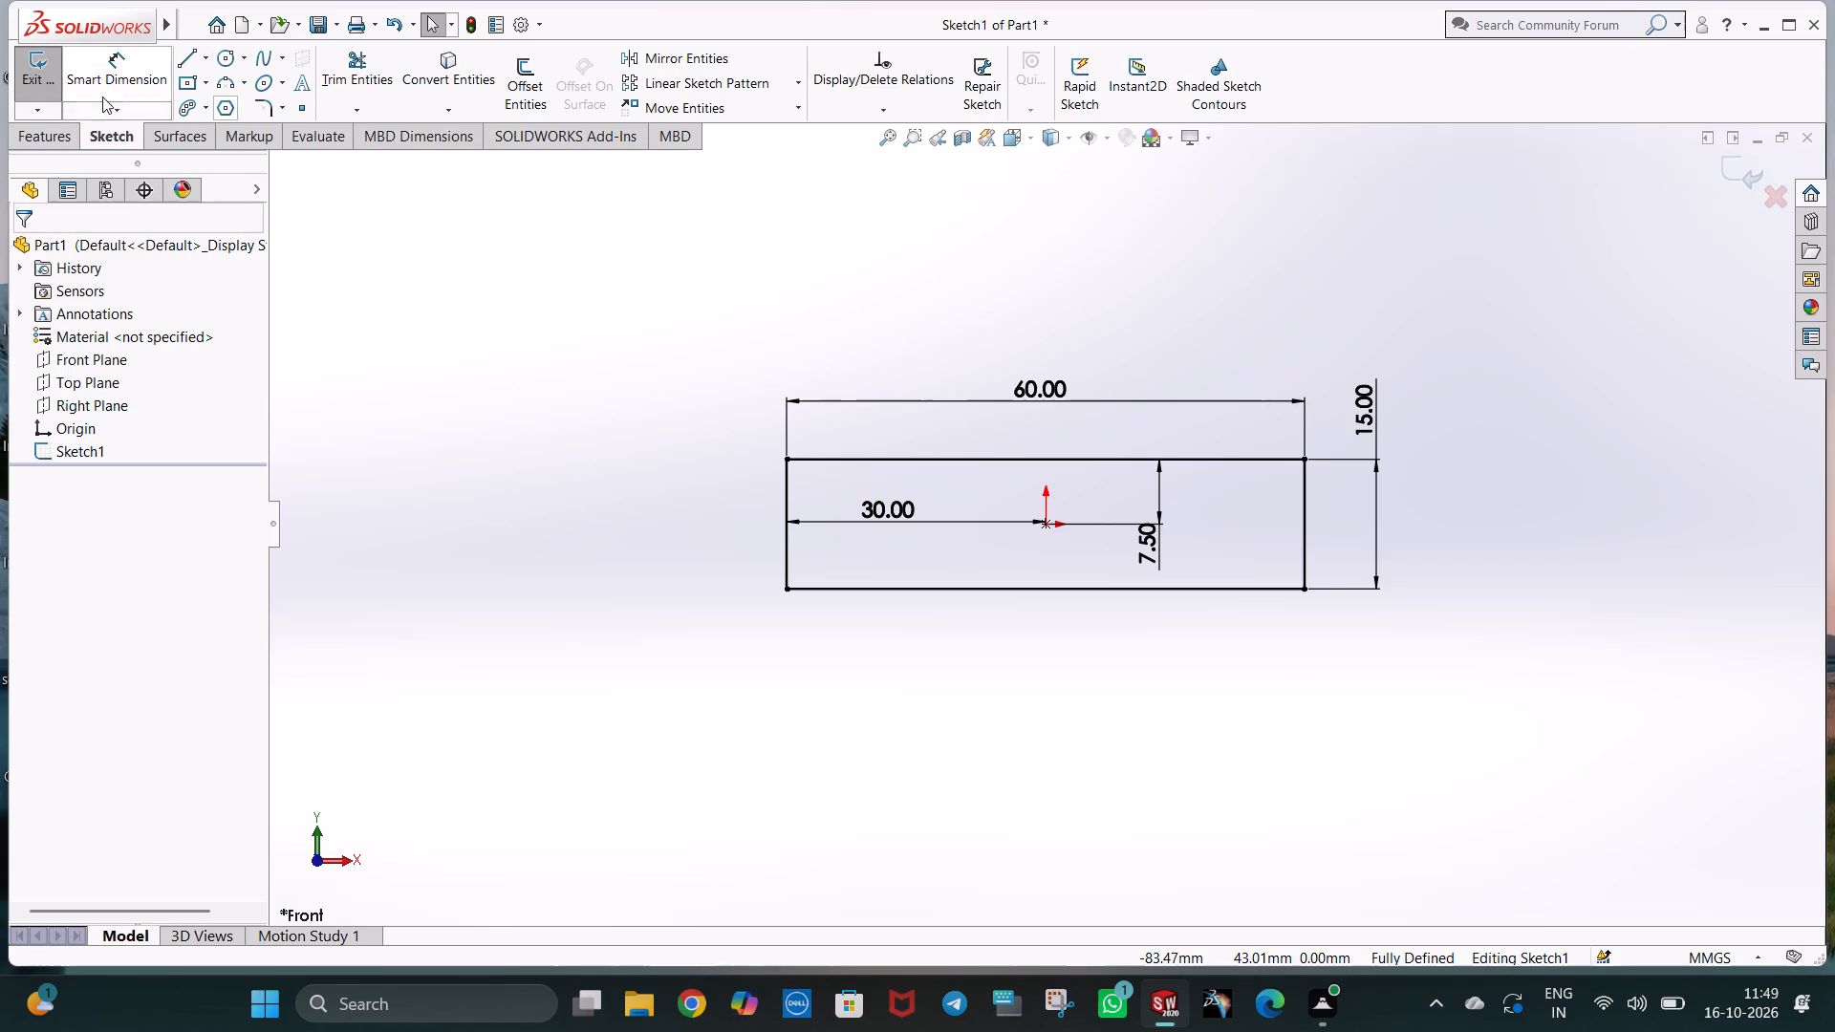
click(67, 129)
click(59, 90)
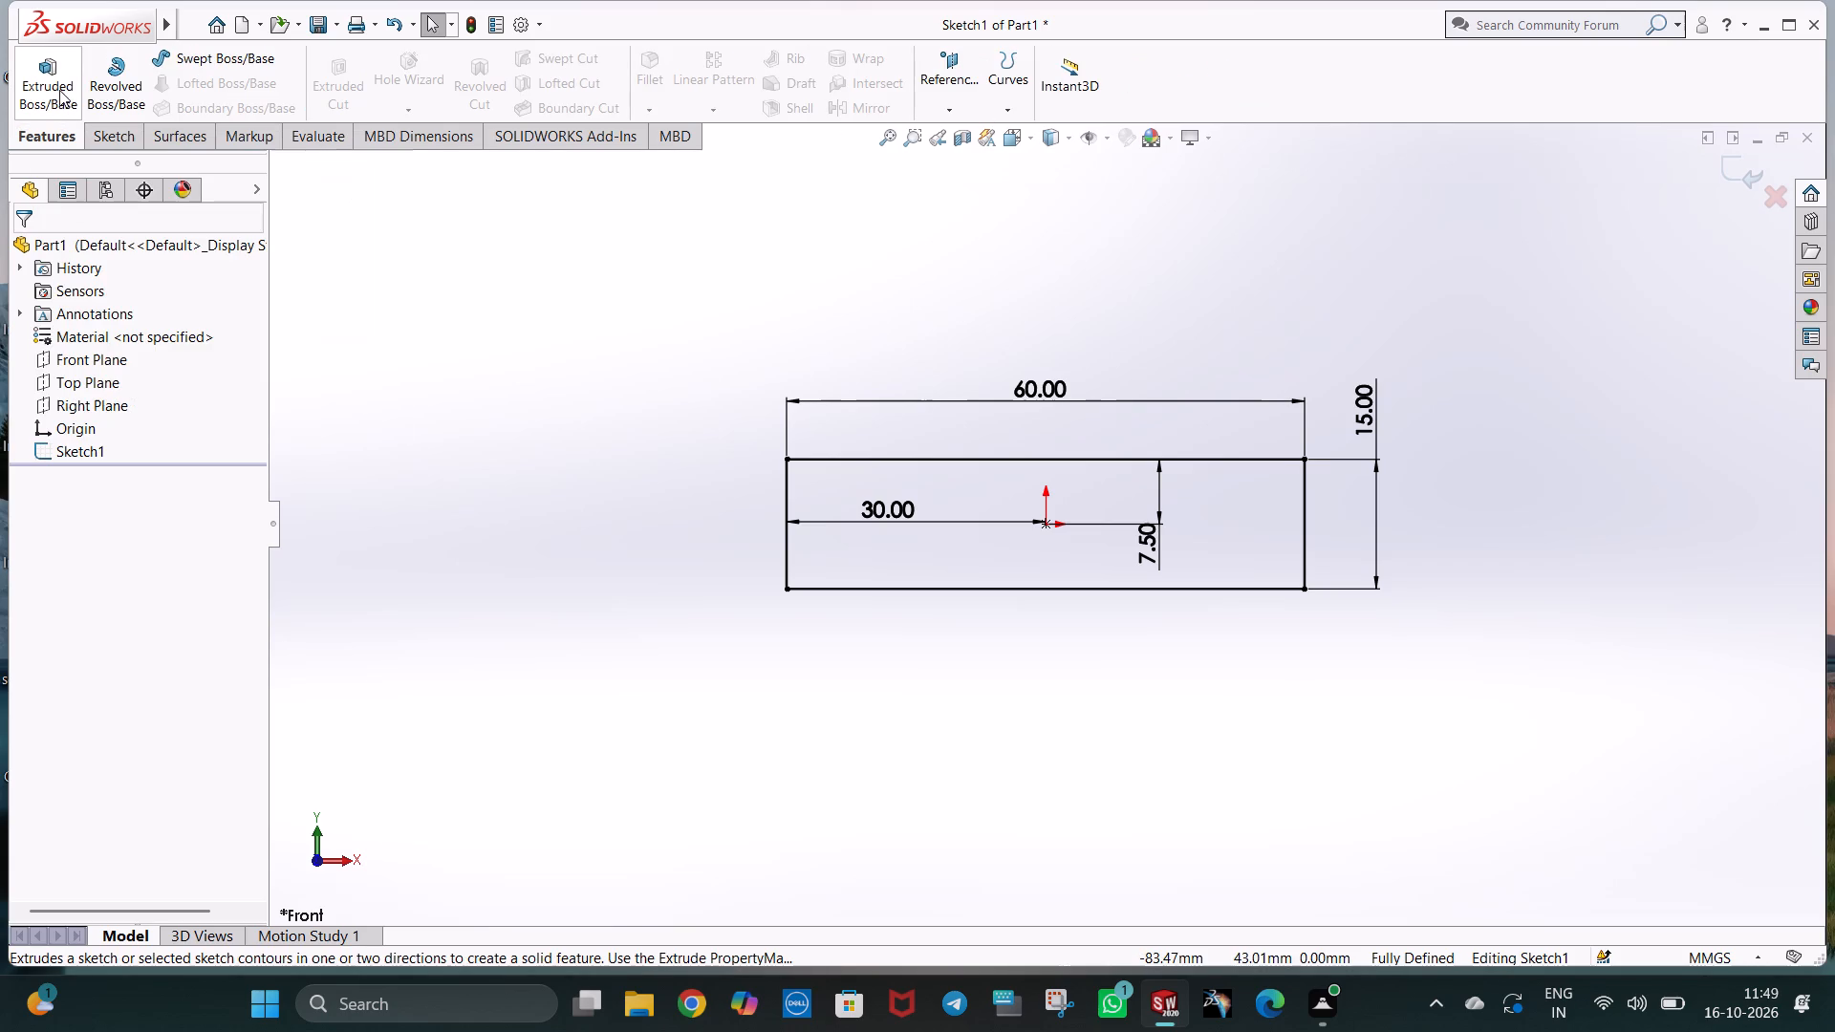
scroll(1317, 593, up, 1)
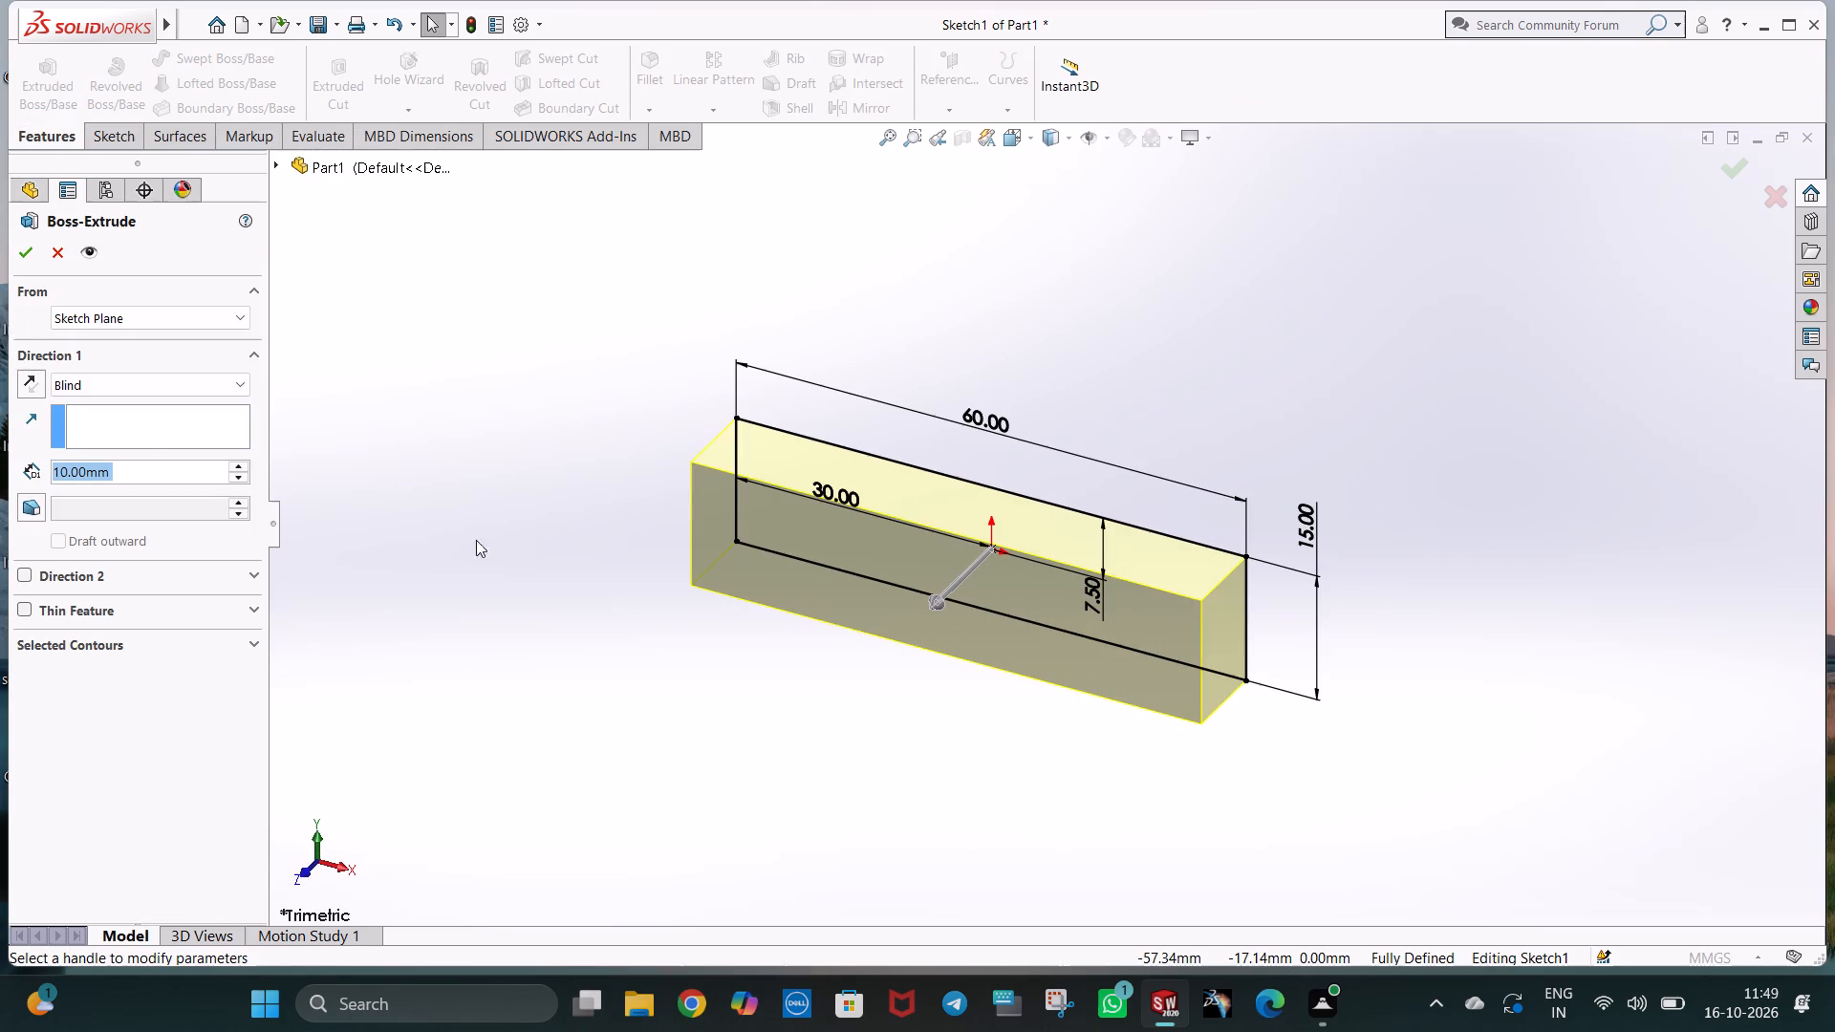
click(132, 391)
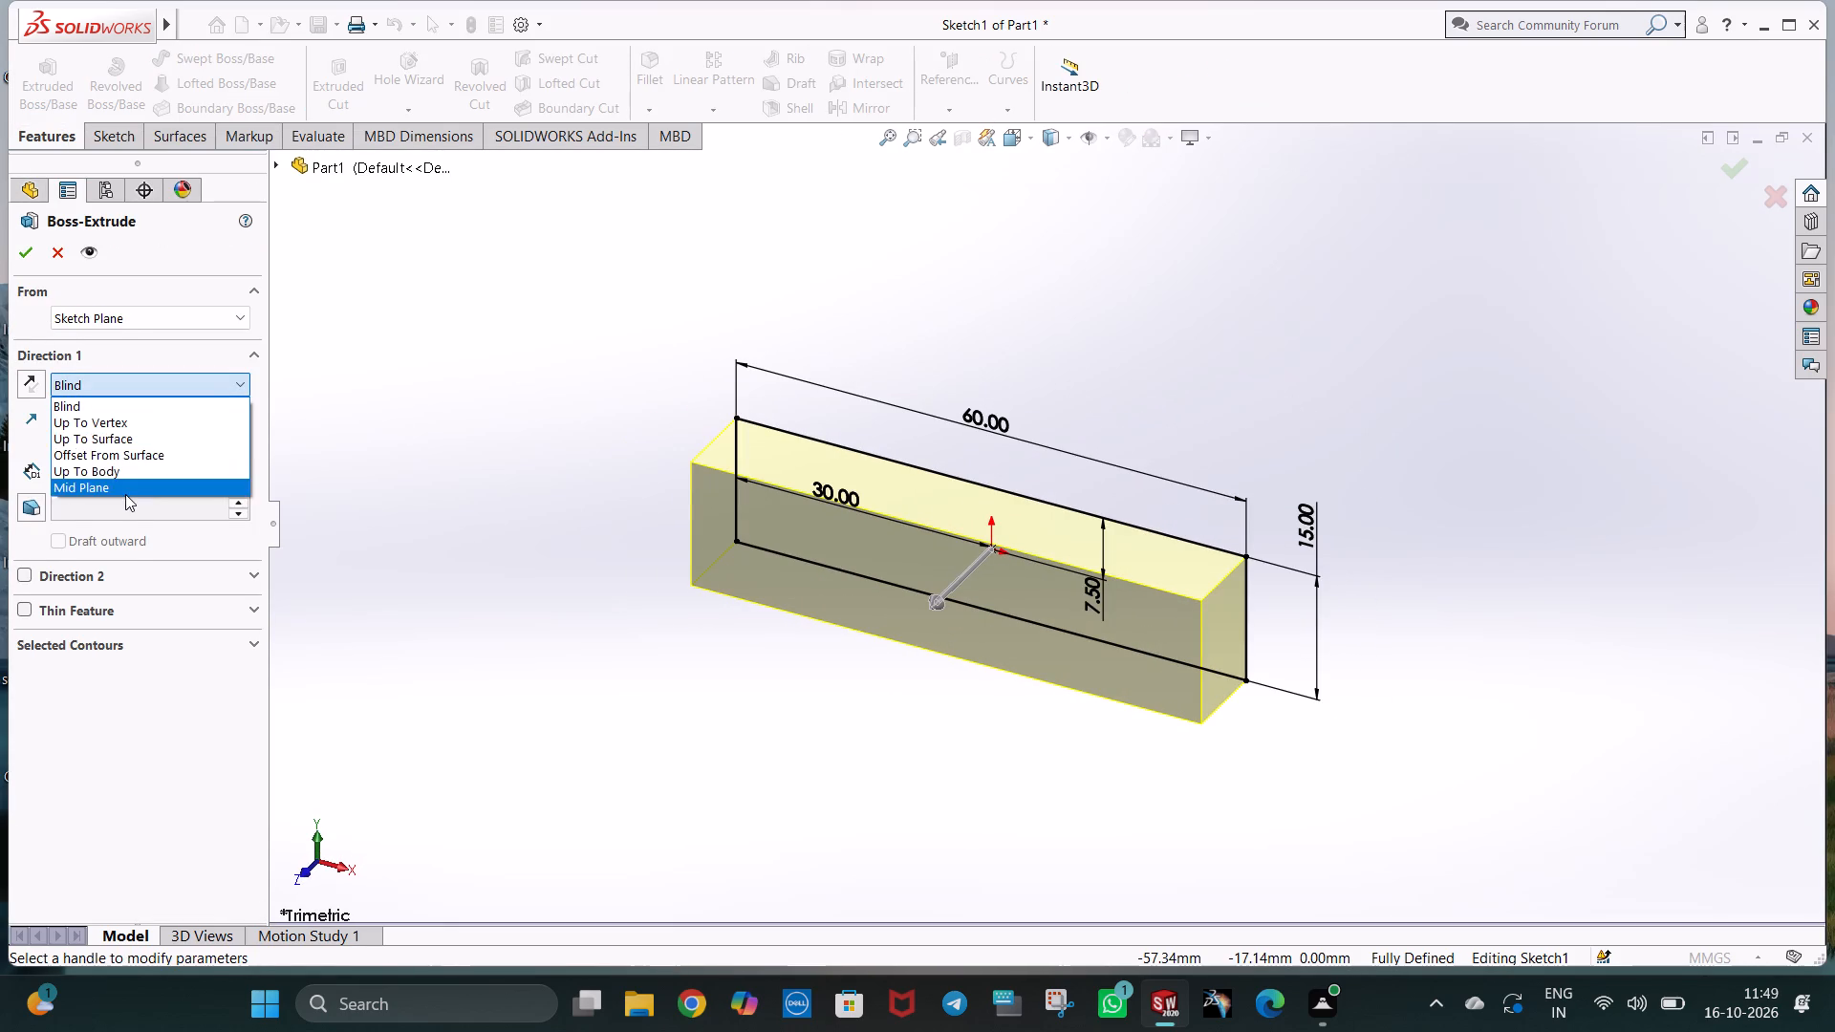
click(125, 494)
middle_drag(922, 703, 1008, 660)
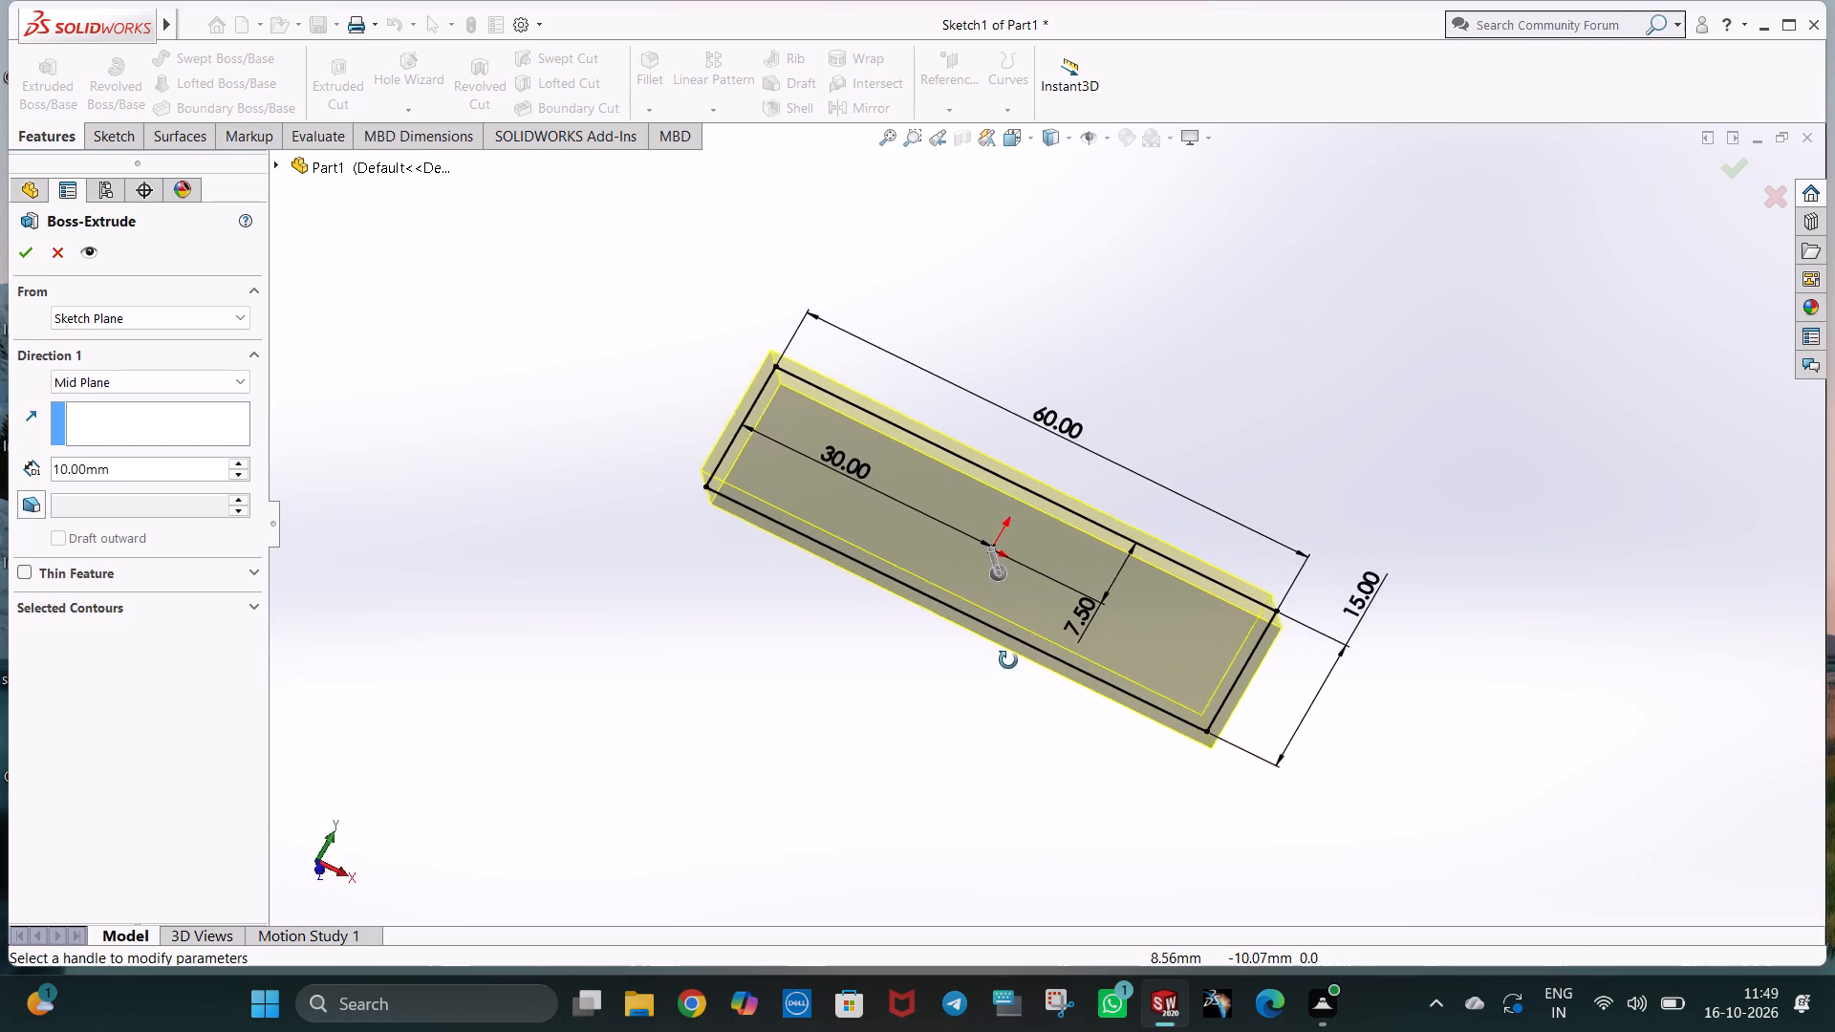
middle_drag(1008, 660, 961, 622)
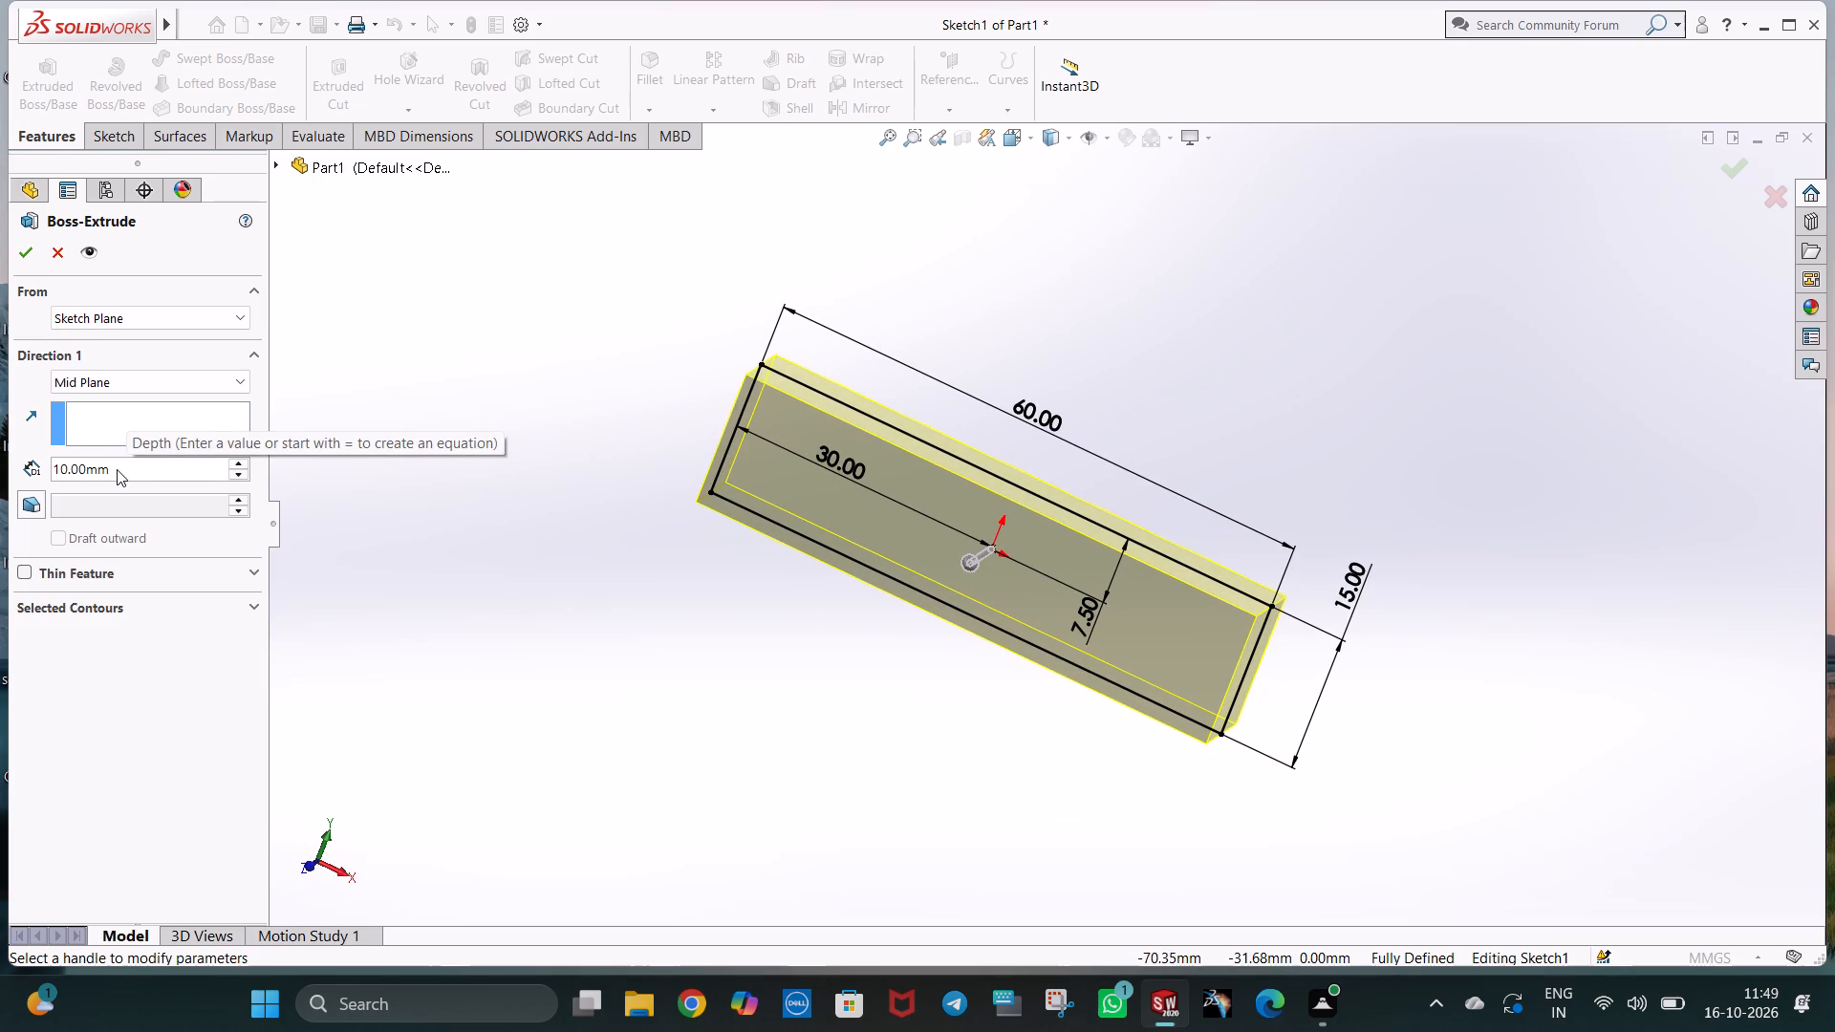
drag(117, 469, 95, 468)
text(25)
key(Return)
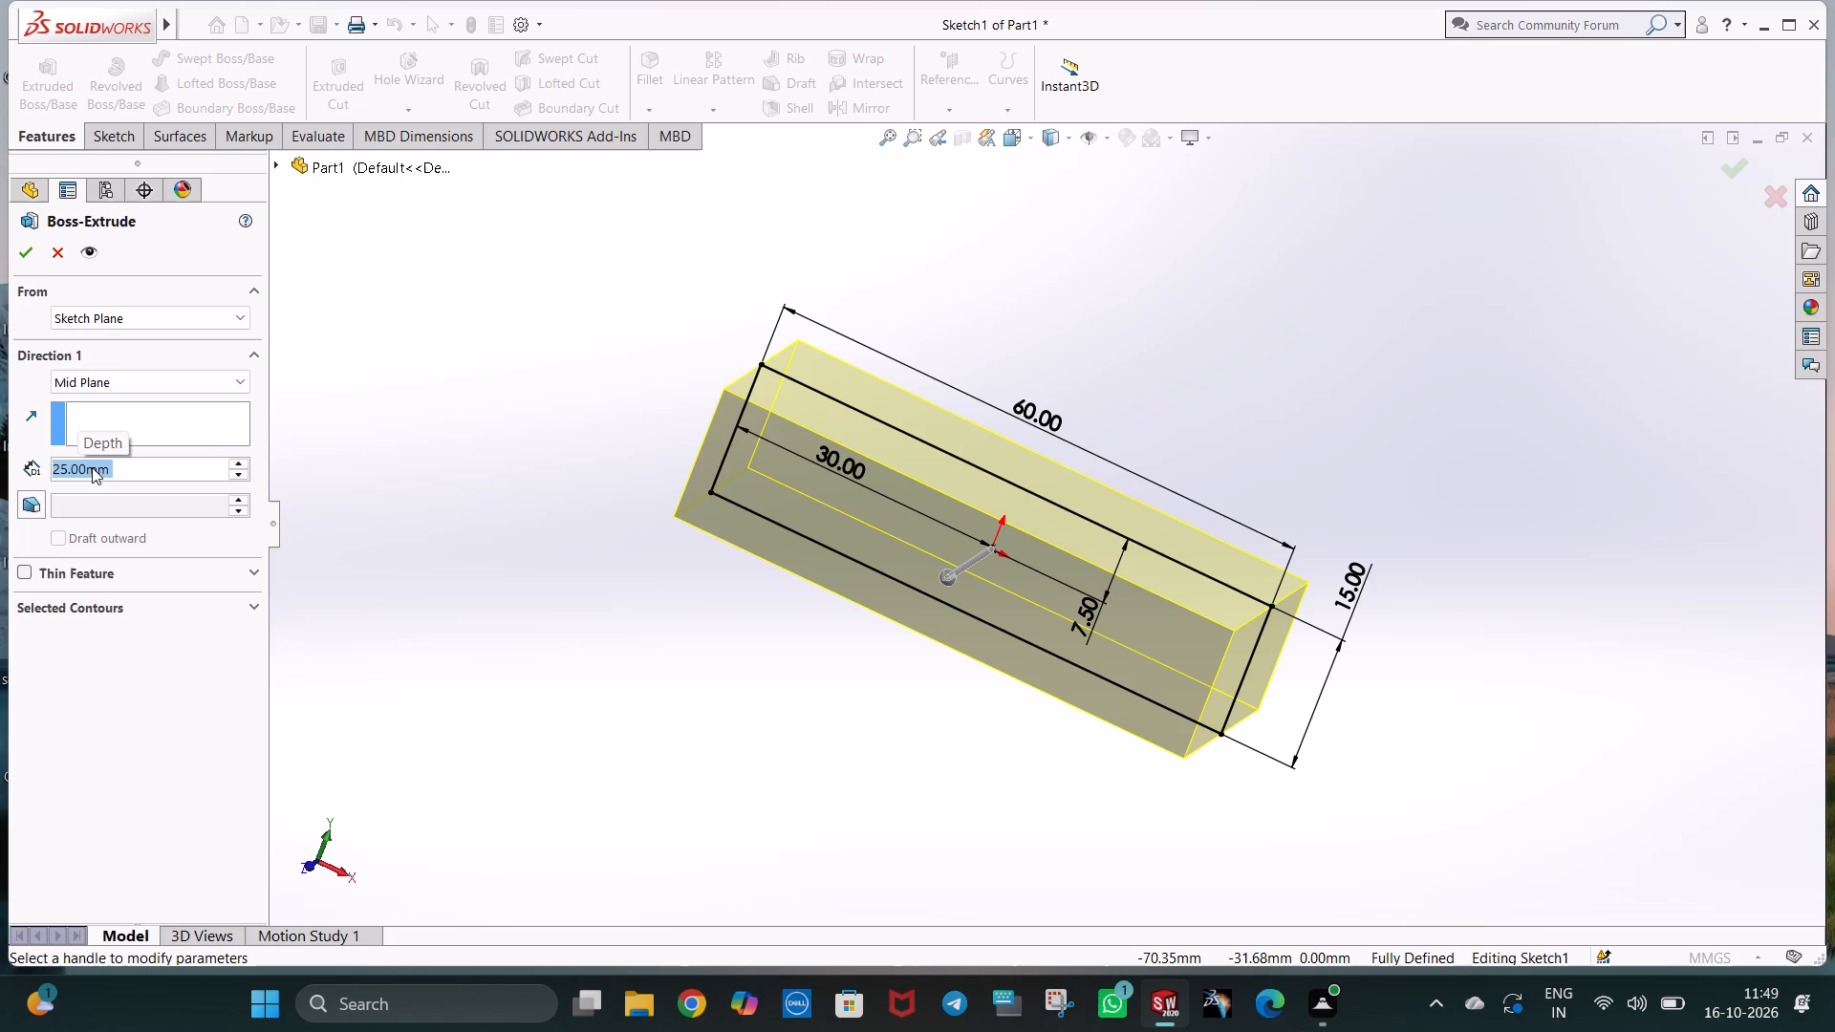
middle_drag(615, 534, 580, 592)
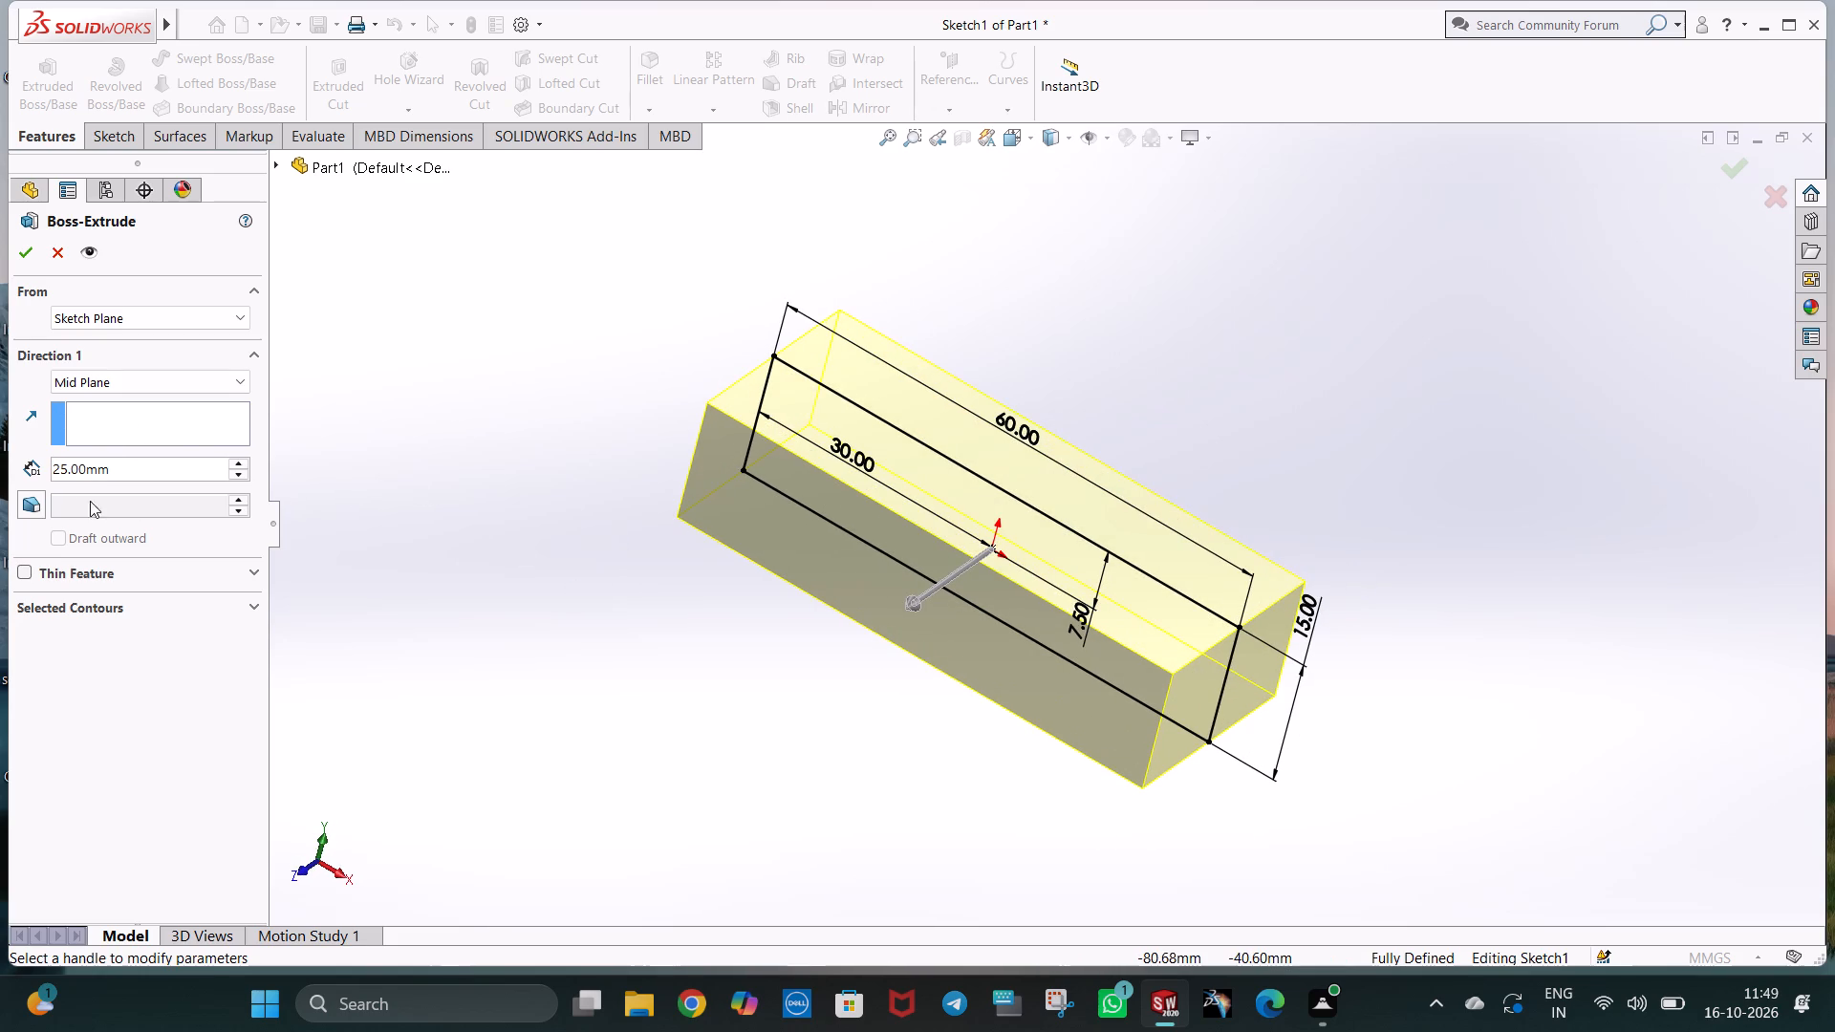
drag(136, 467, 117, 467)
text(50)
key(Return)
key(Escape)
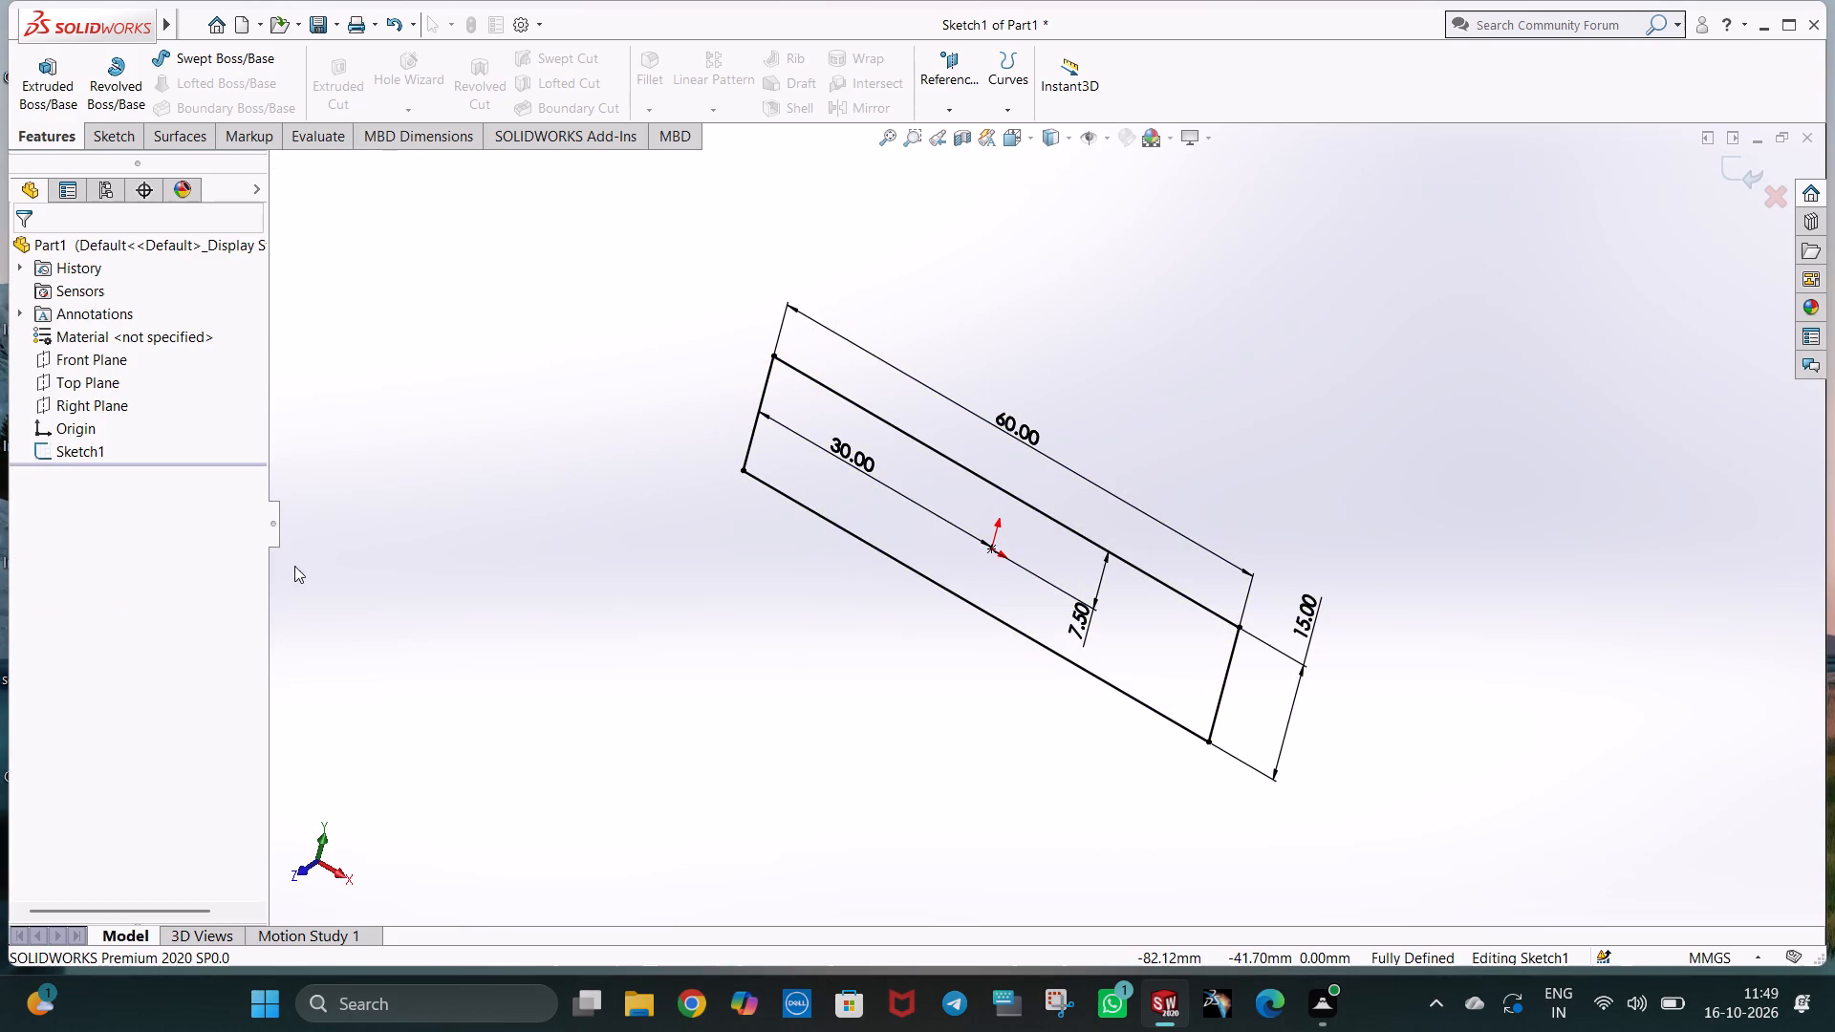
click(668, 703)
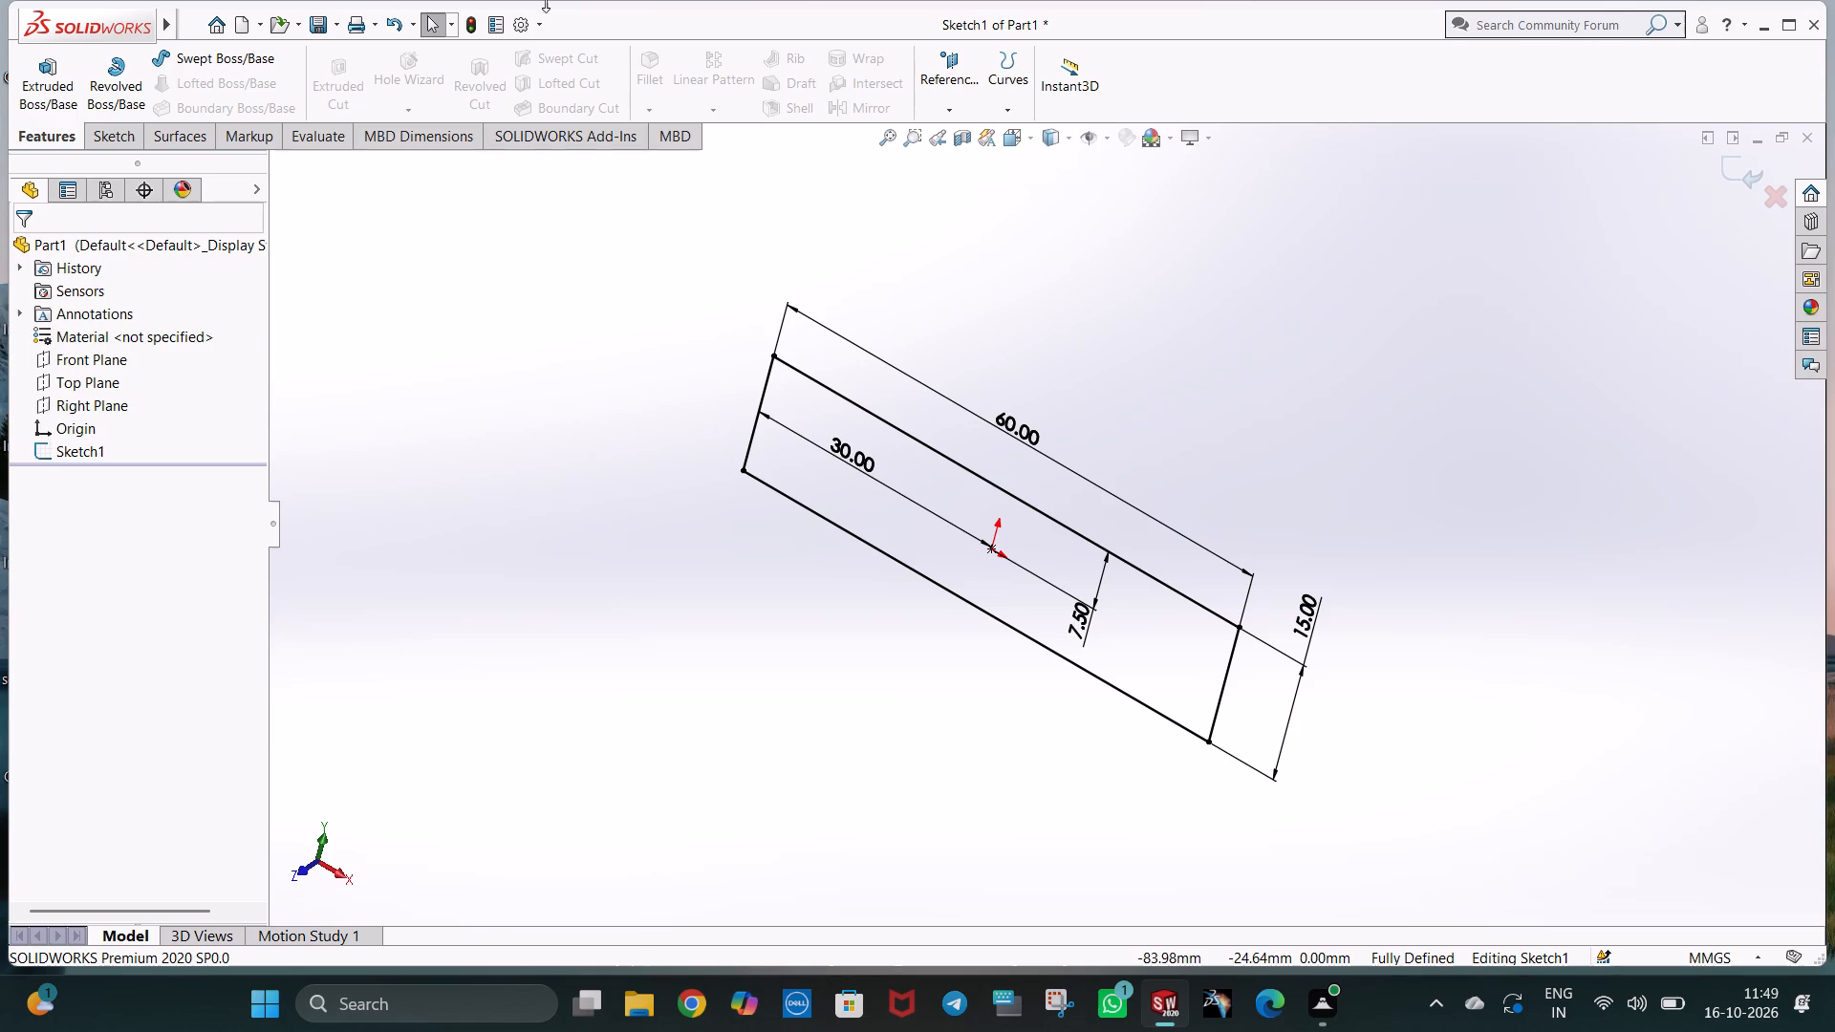
Extrude the rectangle 50 mm about the mid plane.
key(ctrl+7)
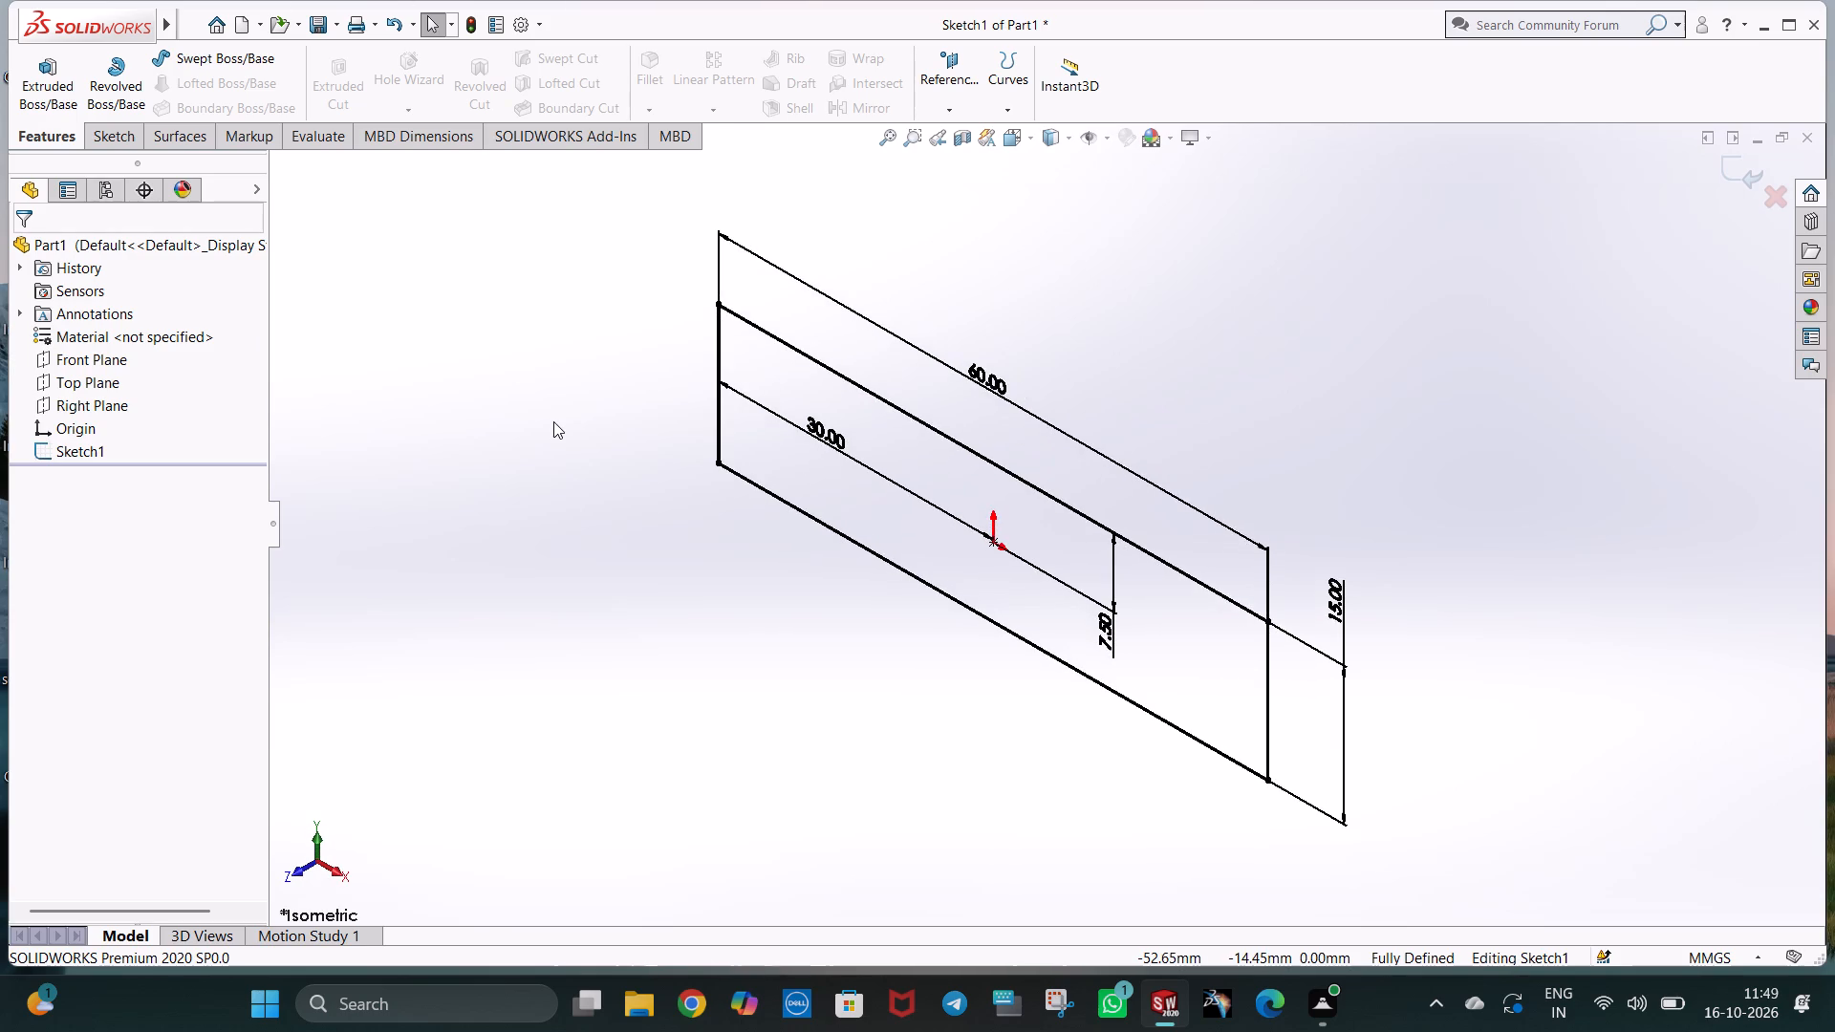
middle_drag(1373, 809, 1394, 711)
key(ctrl+1)
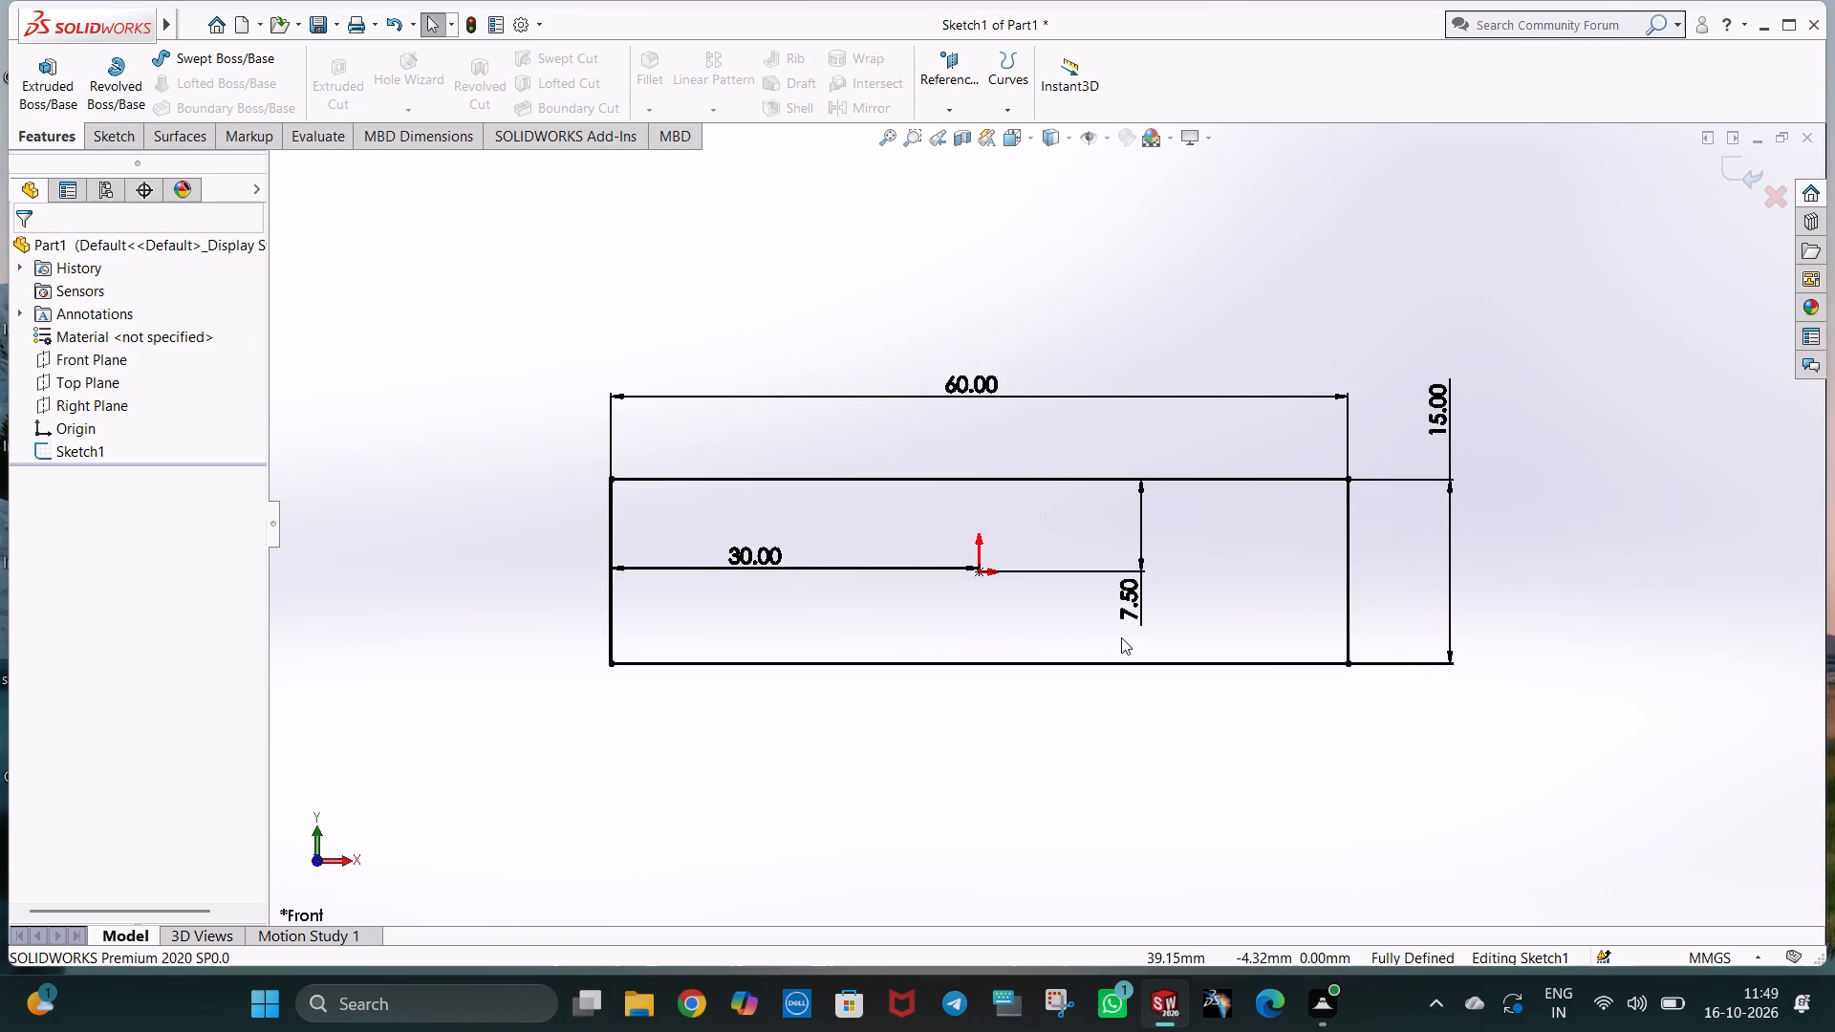
click(1045, 729)
click(60, 97)
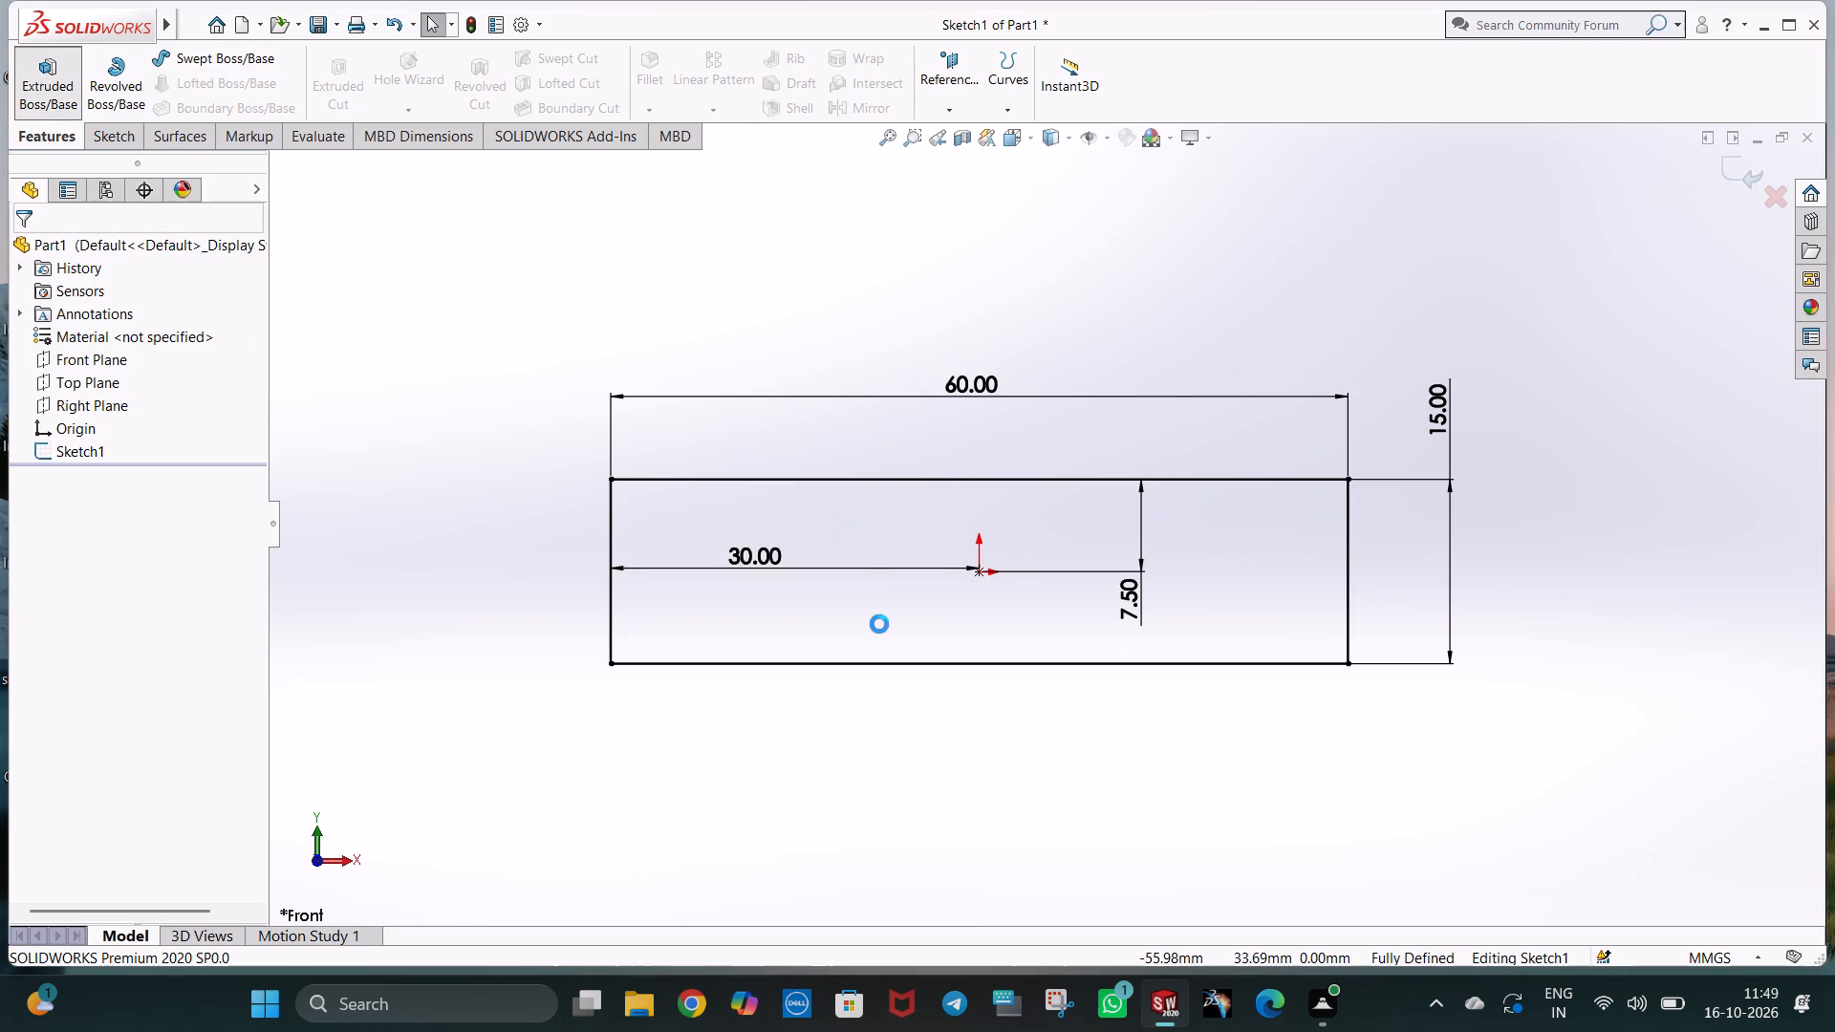
scroll(1079, 619, up, 2)
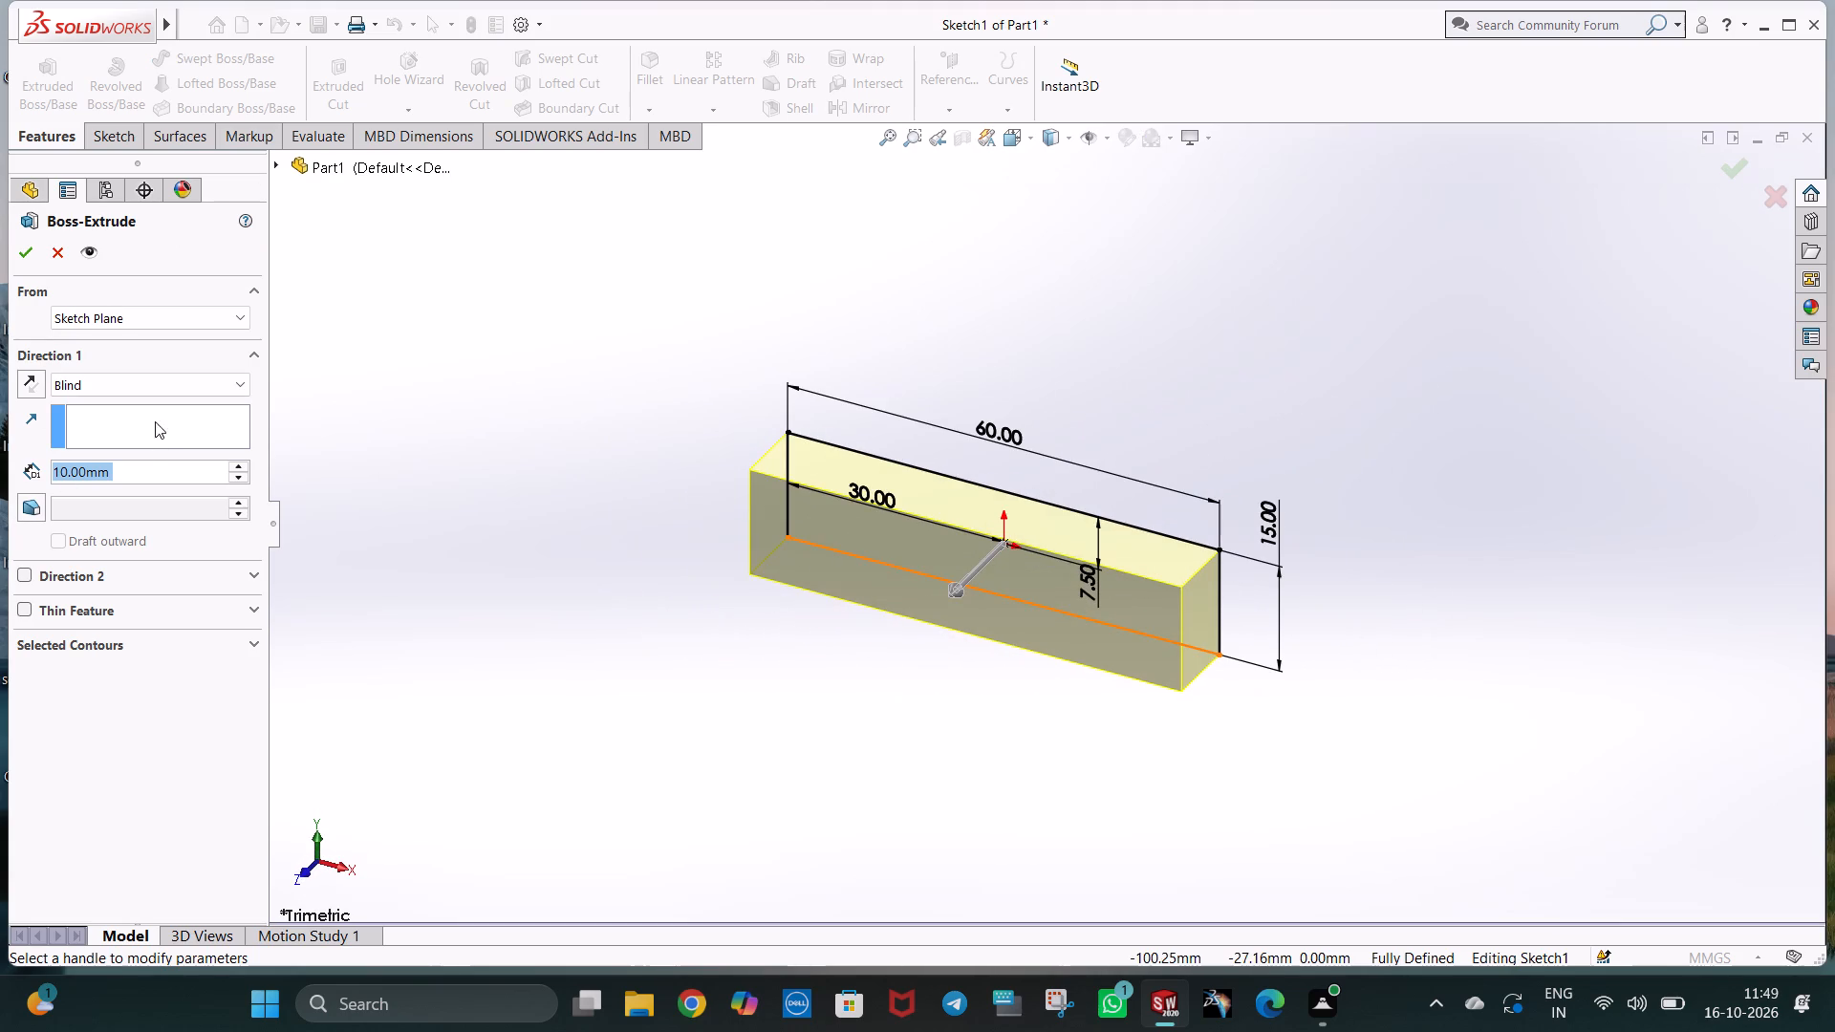
text(50)
key(Return)
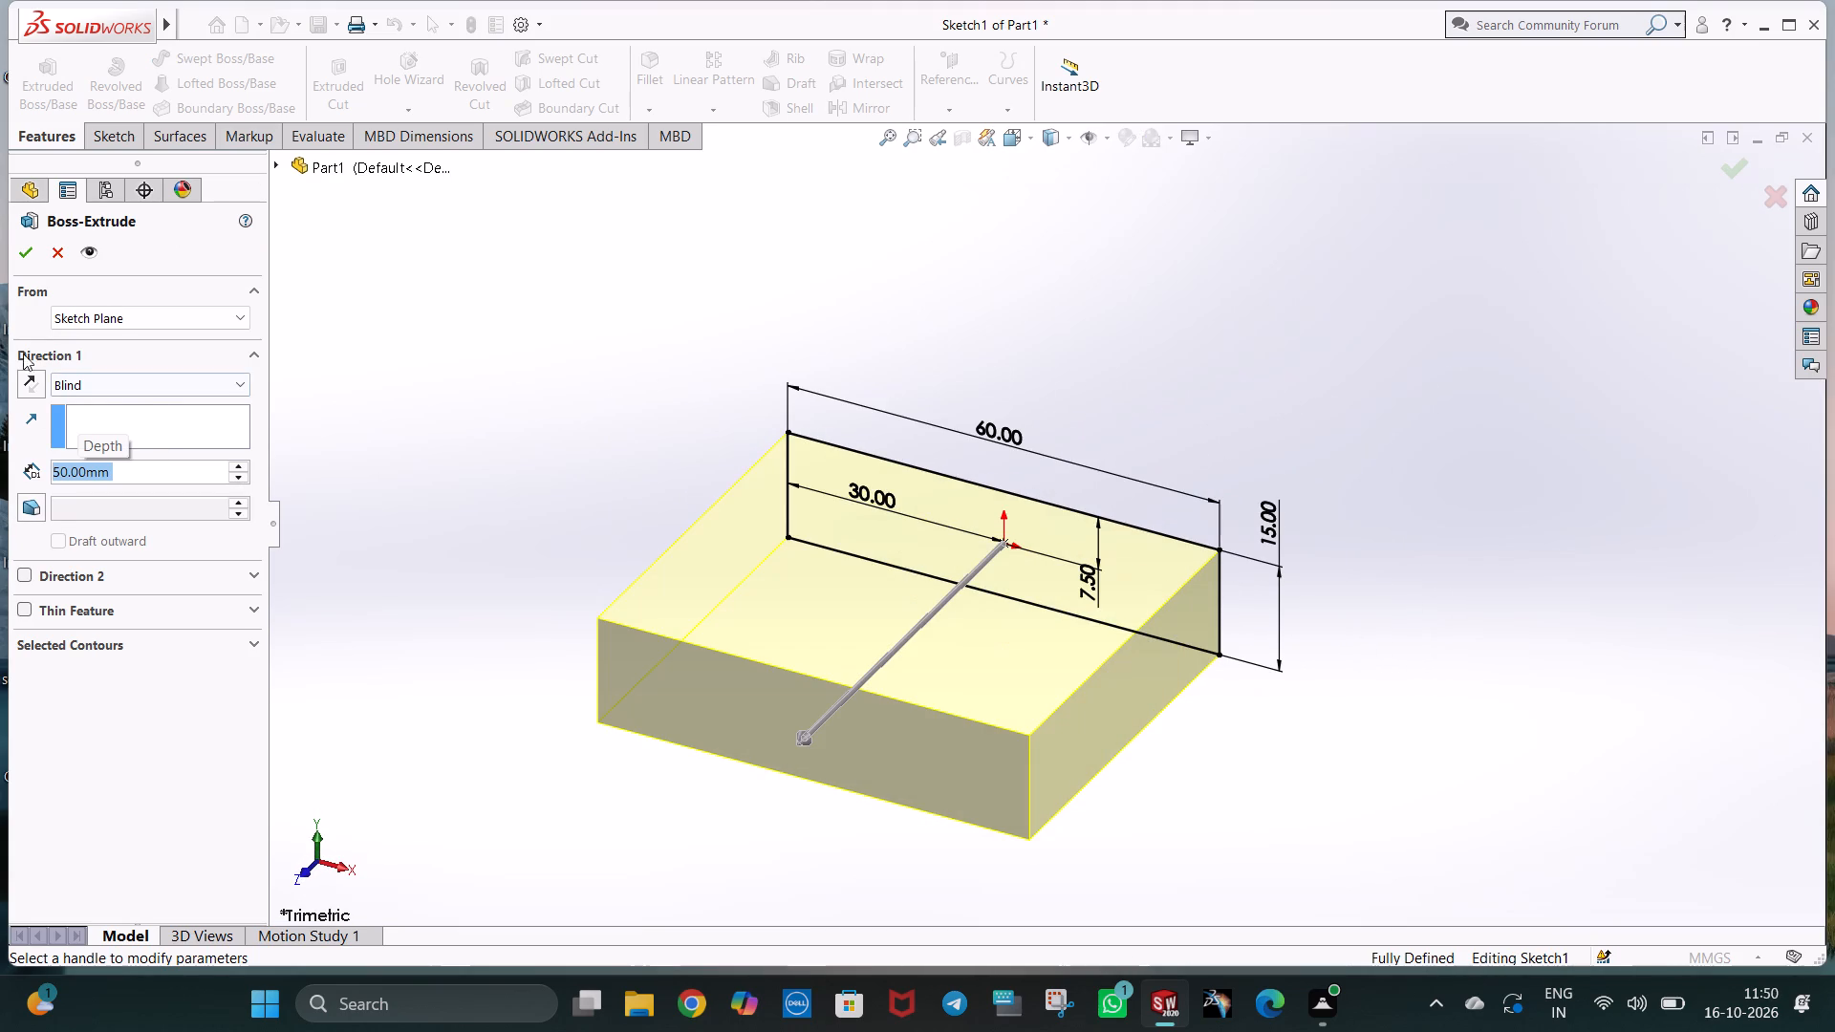
click(117, 381)
click(119, 497)
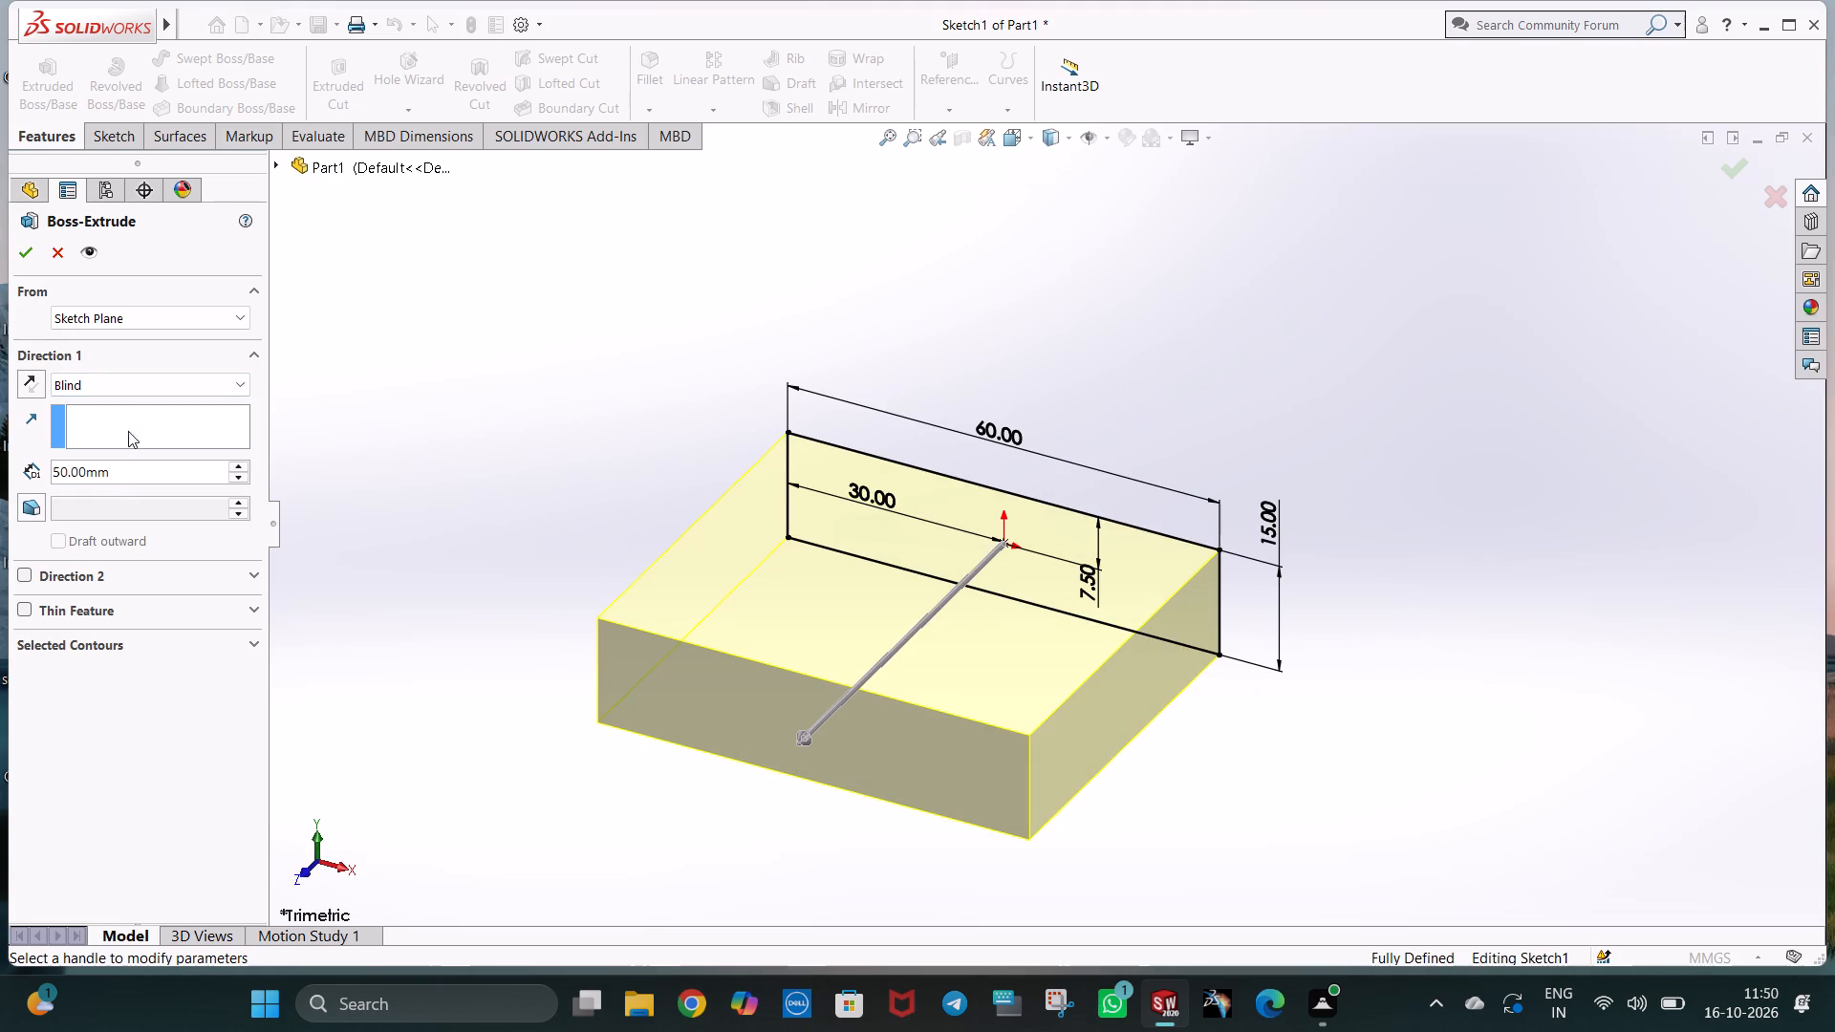
click(135, 383)
click(113, 484)
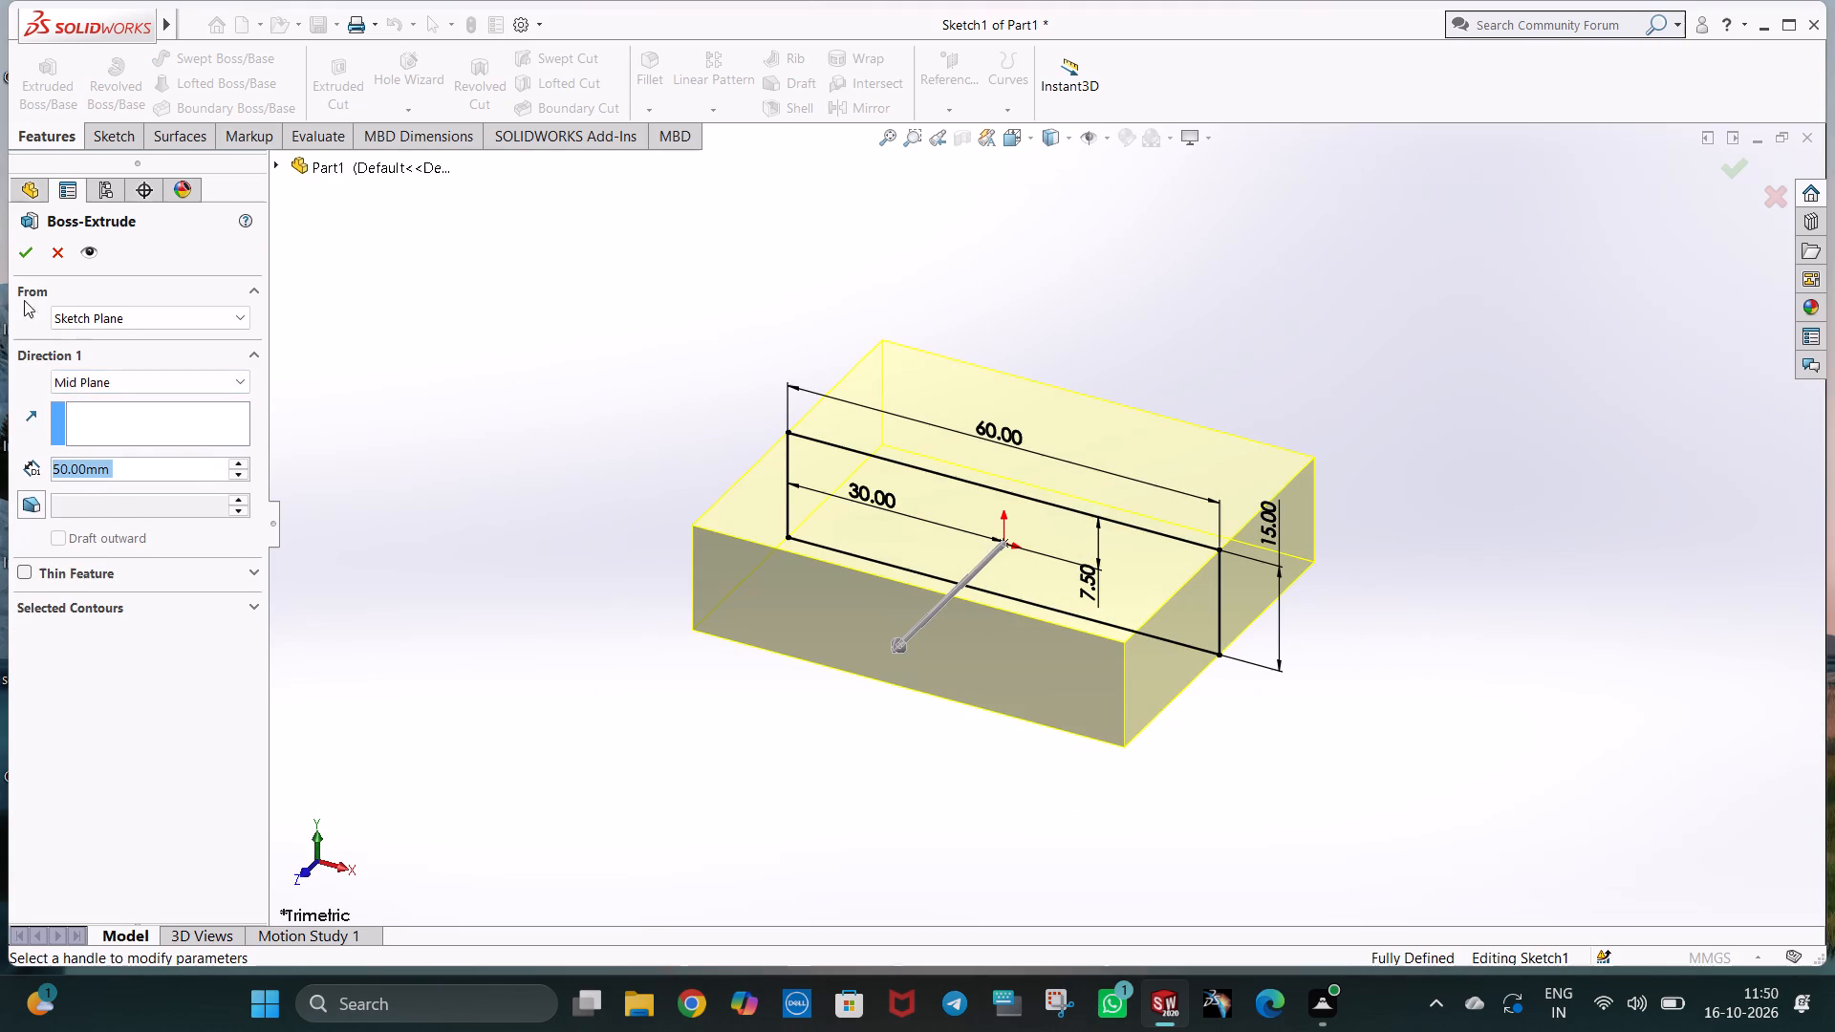
click(29, 244)
Examine the extruded block from the front, left and right sides to find the end face for the next sketch.
middle_drag(877, 675, 956, 670)
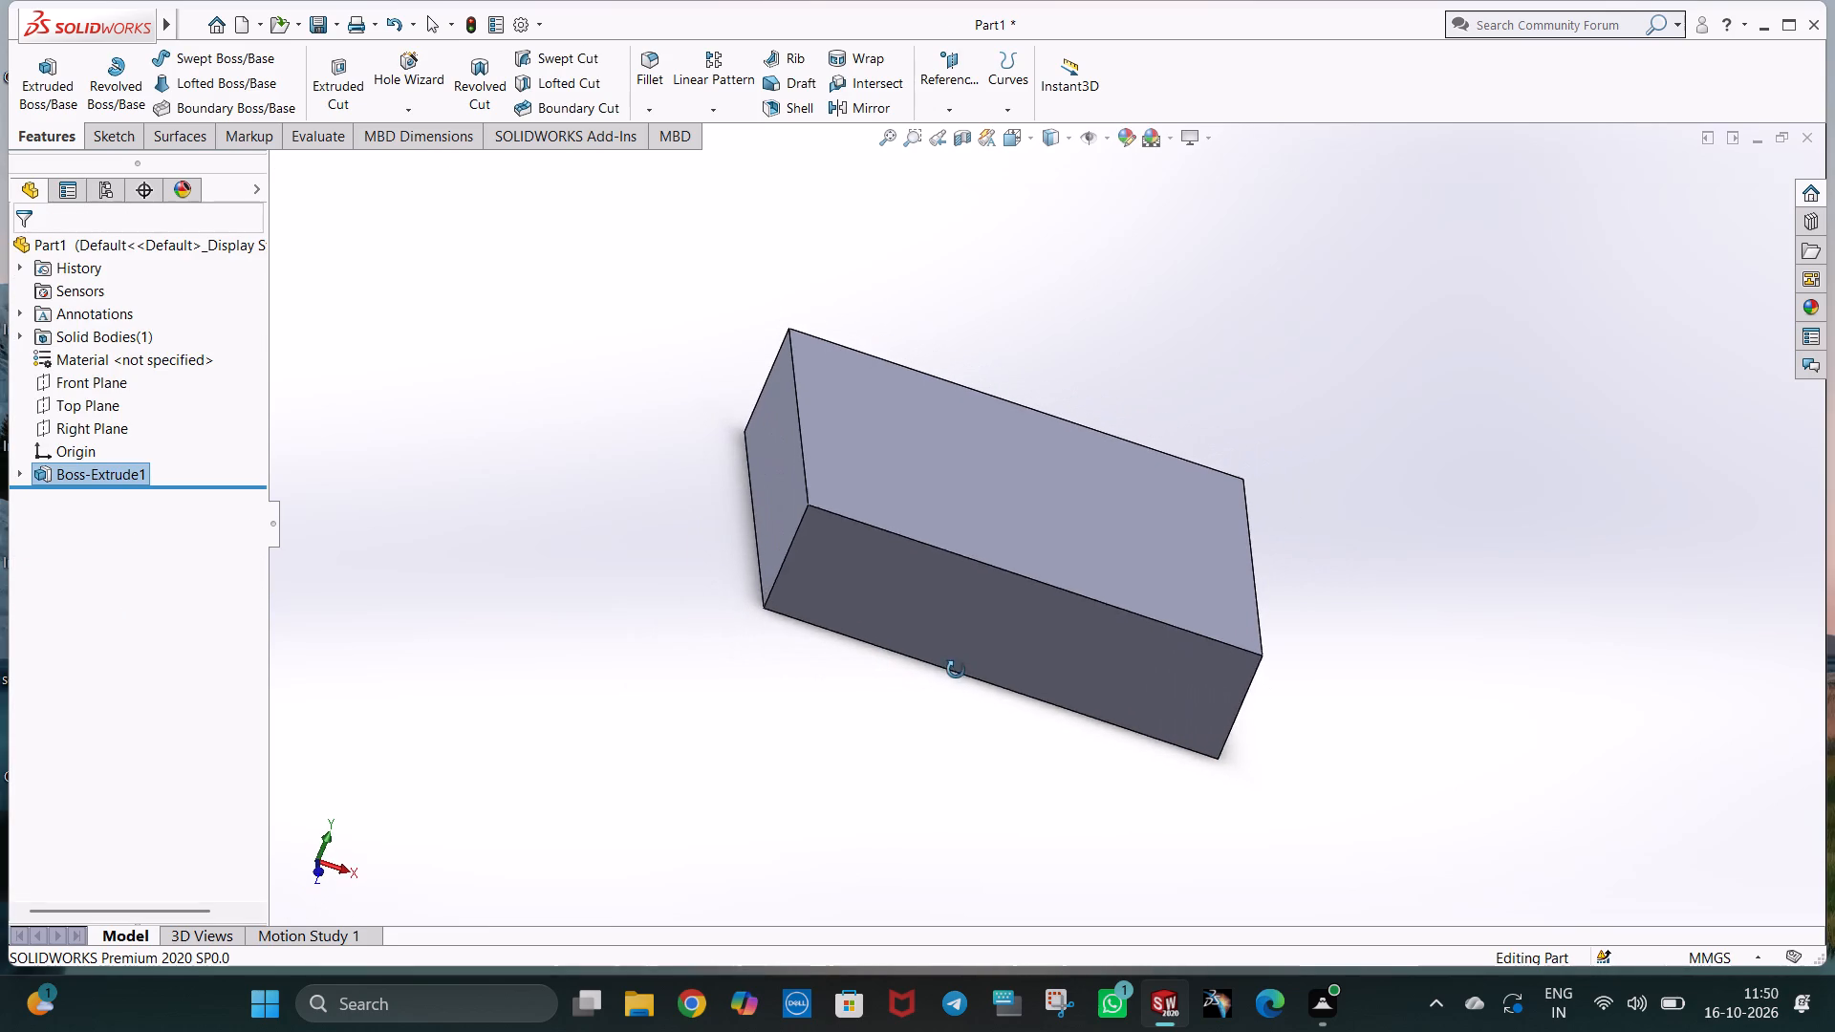
middle_drag(956, 670, 956, 669)
key(ctrl+1)
scroll(959, 664, up, 1)
middle_drag(959, 664, 991, 759)
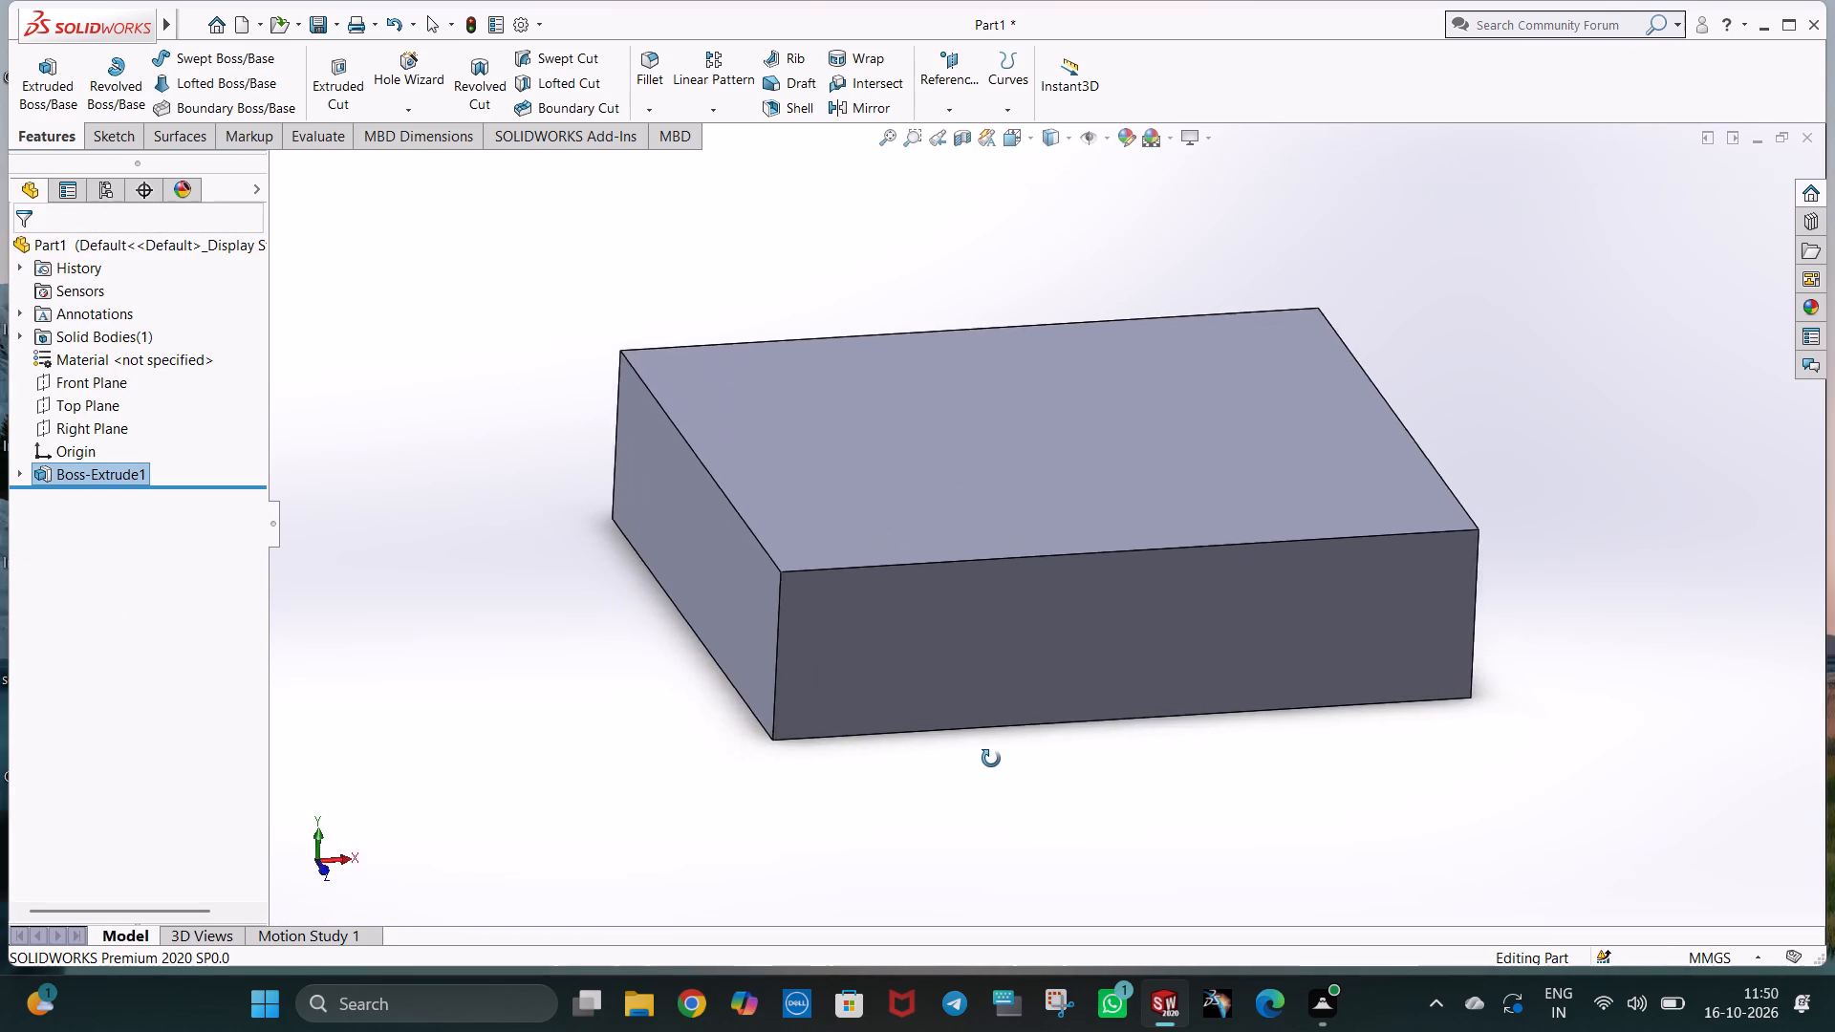
middle_drag(991, 759, 970, 727)
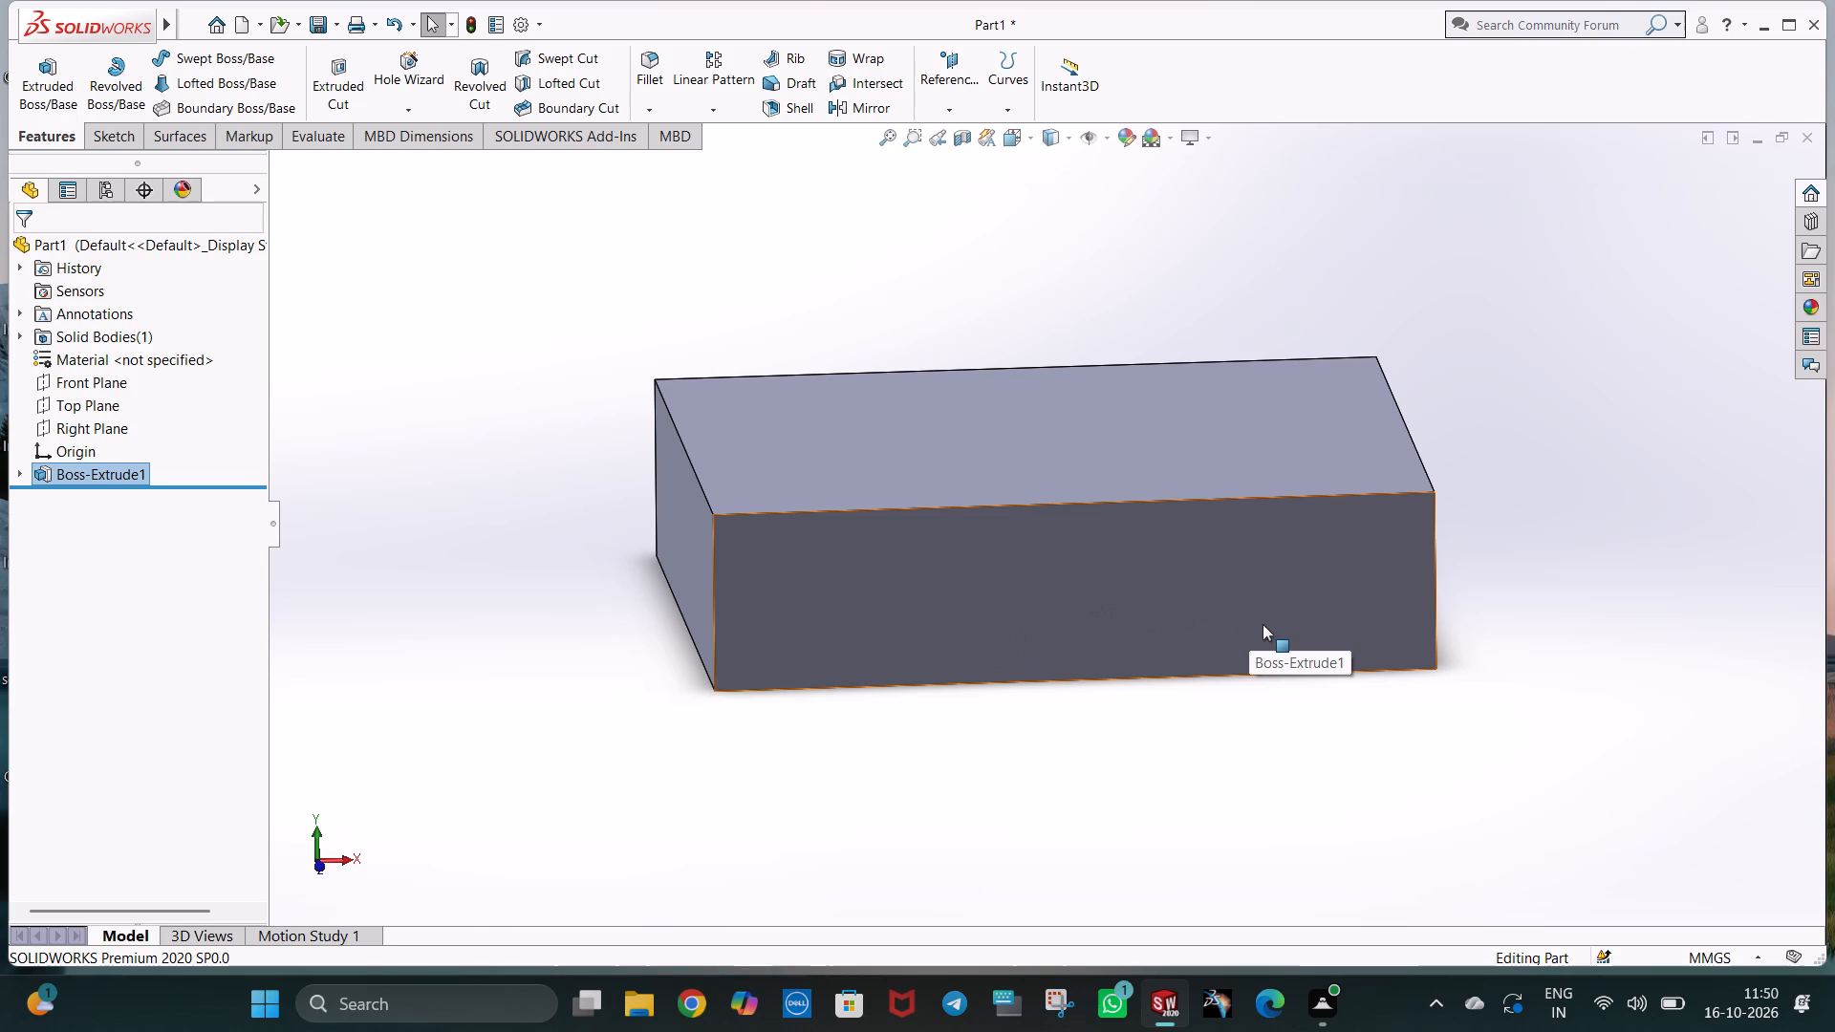
middle_drag(1473, 535, 1470, 537)
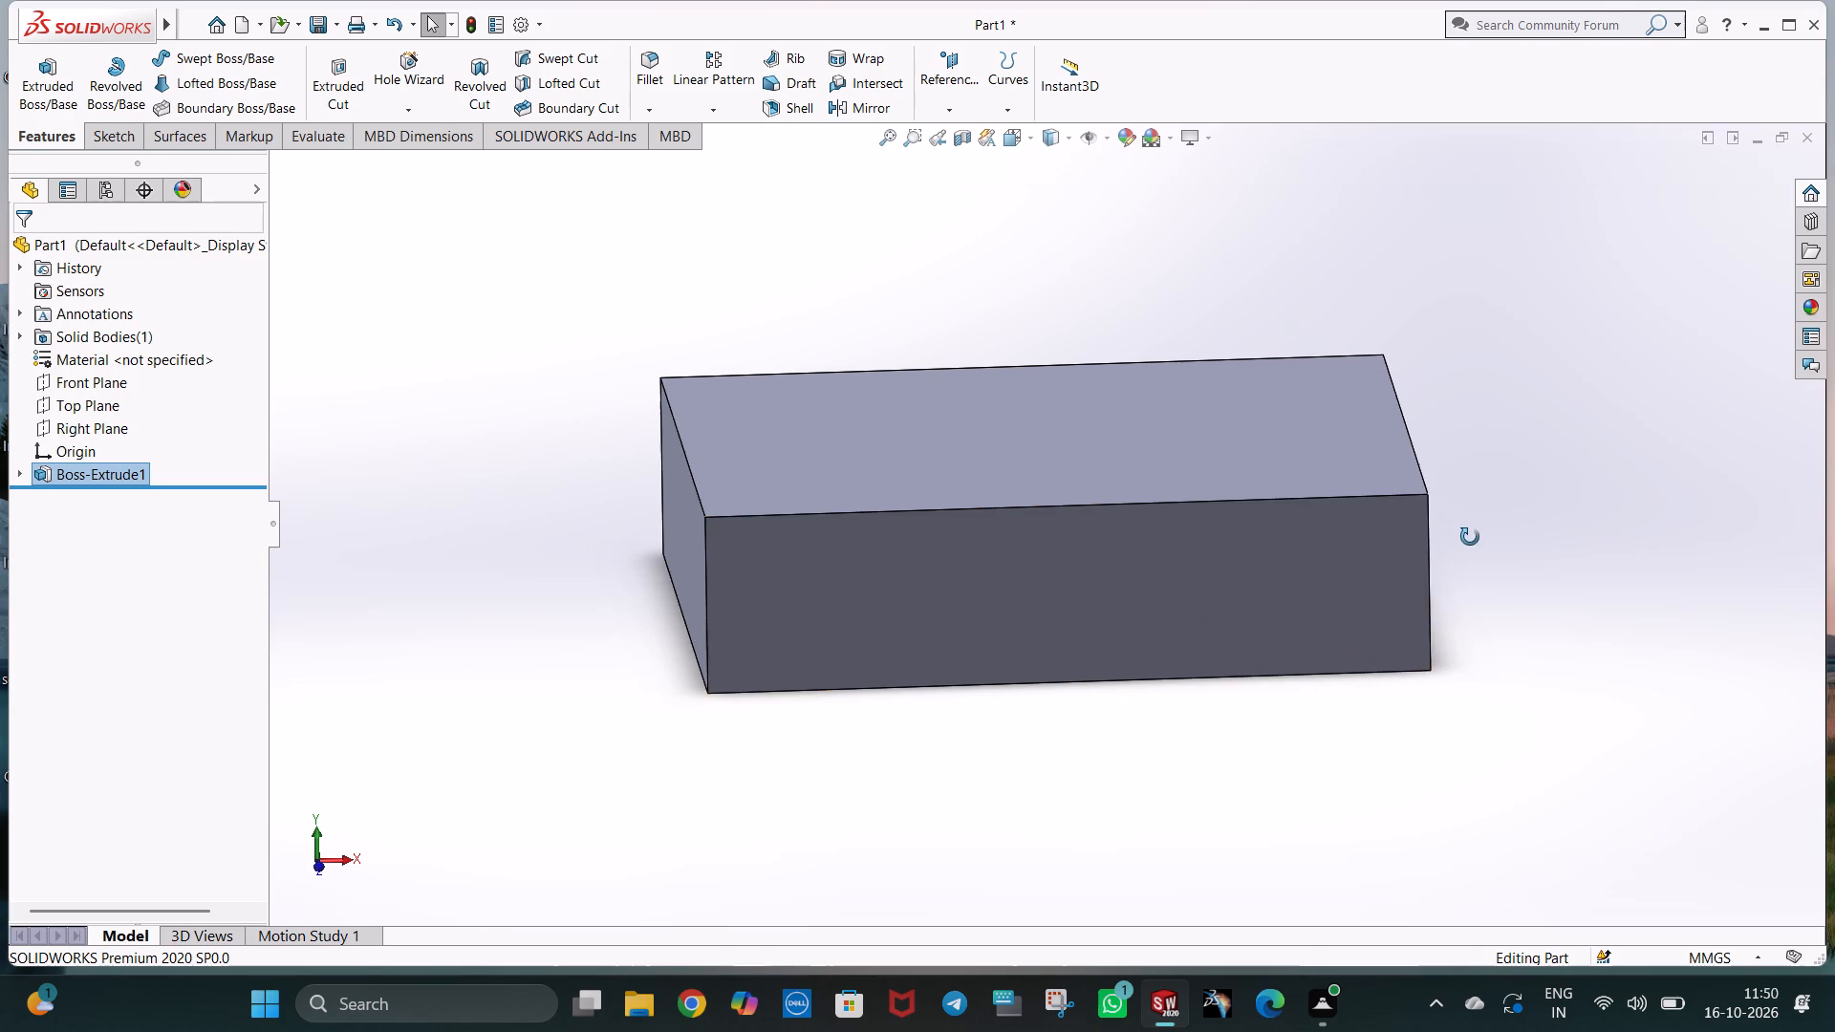
middle_drag(1470, 537, 1428, 548)
key(ctrl+3)
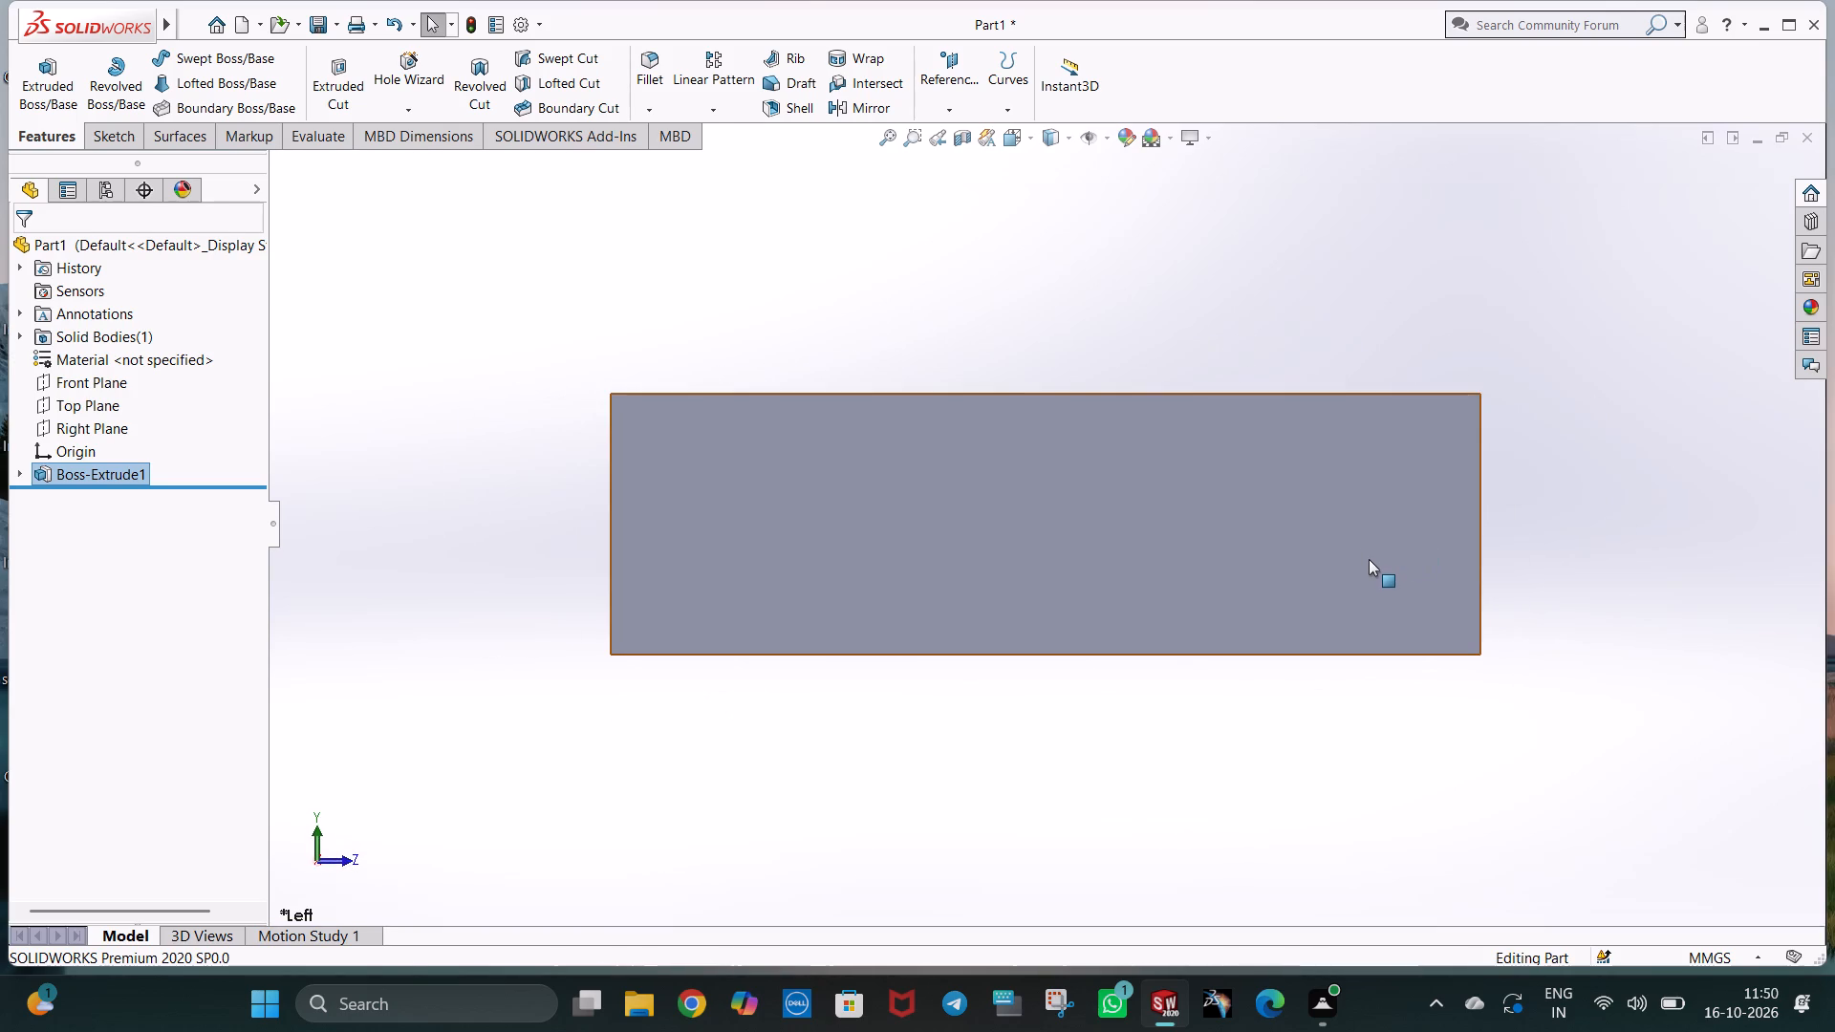
key(ctrl+4)
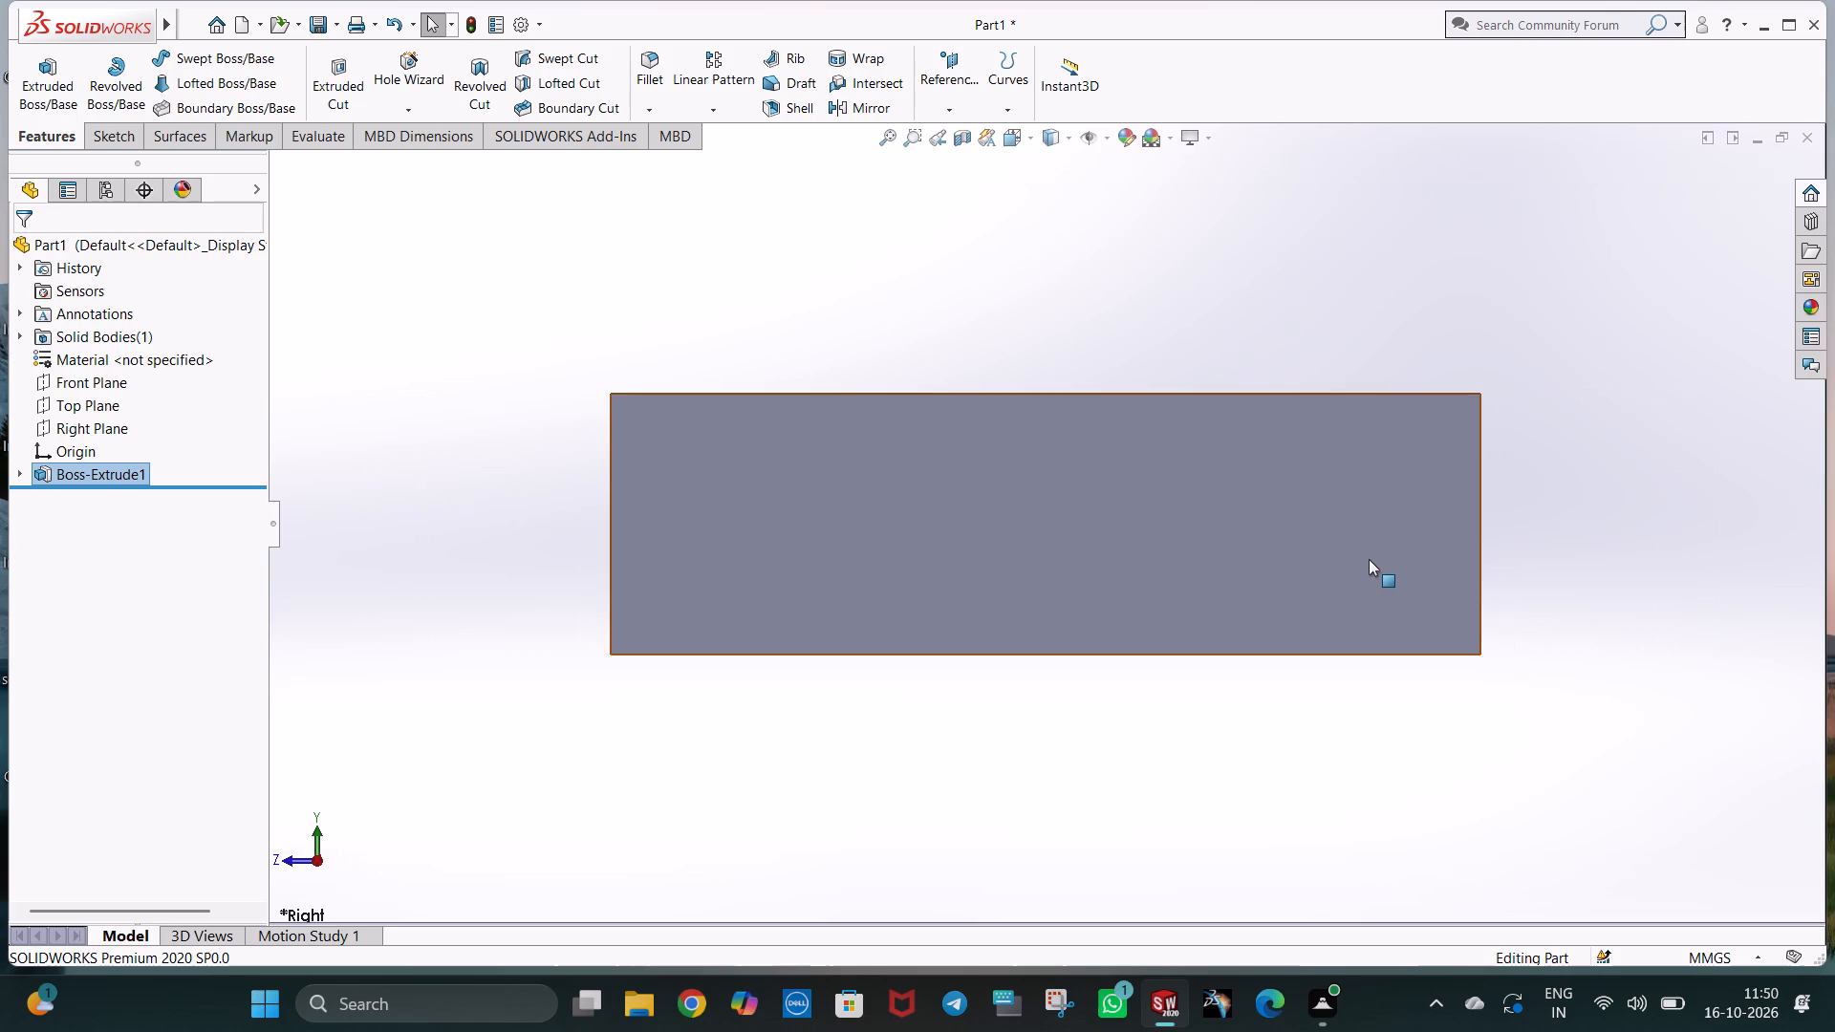
middle_drag(1166, 601, 1237, 705)
key(ctrl+1)
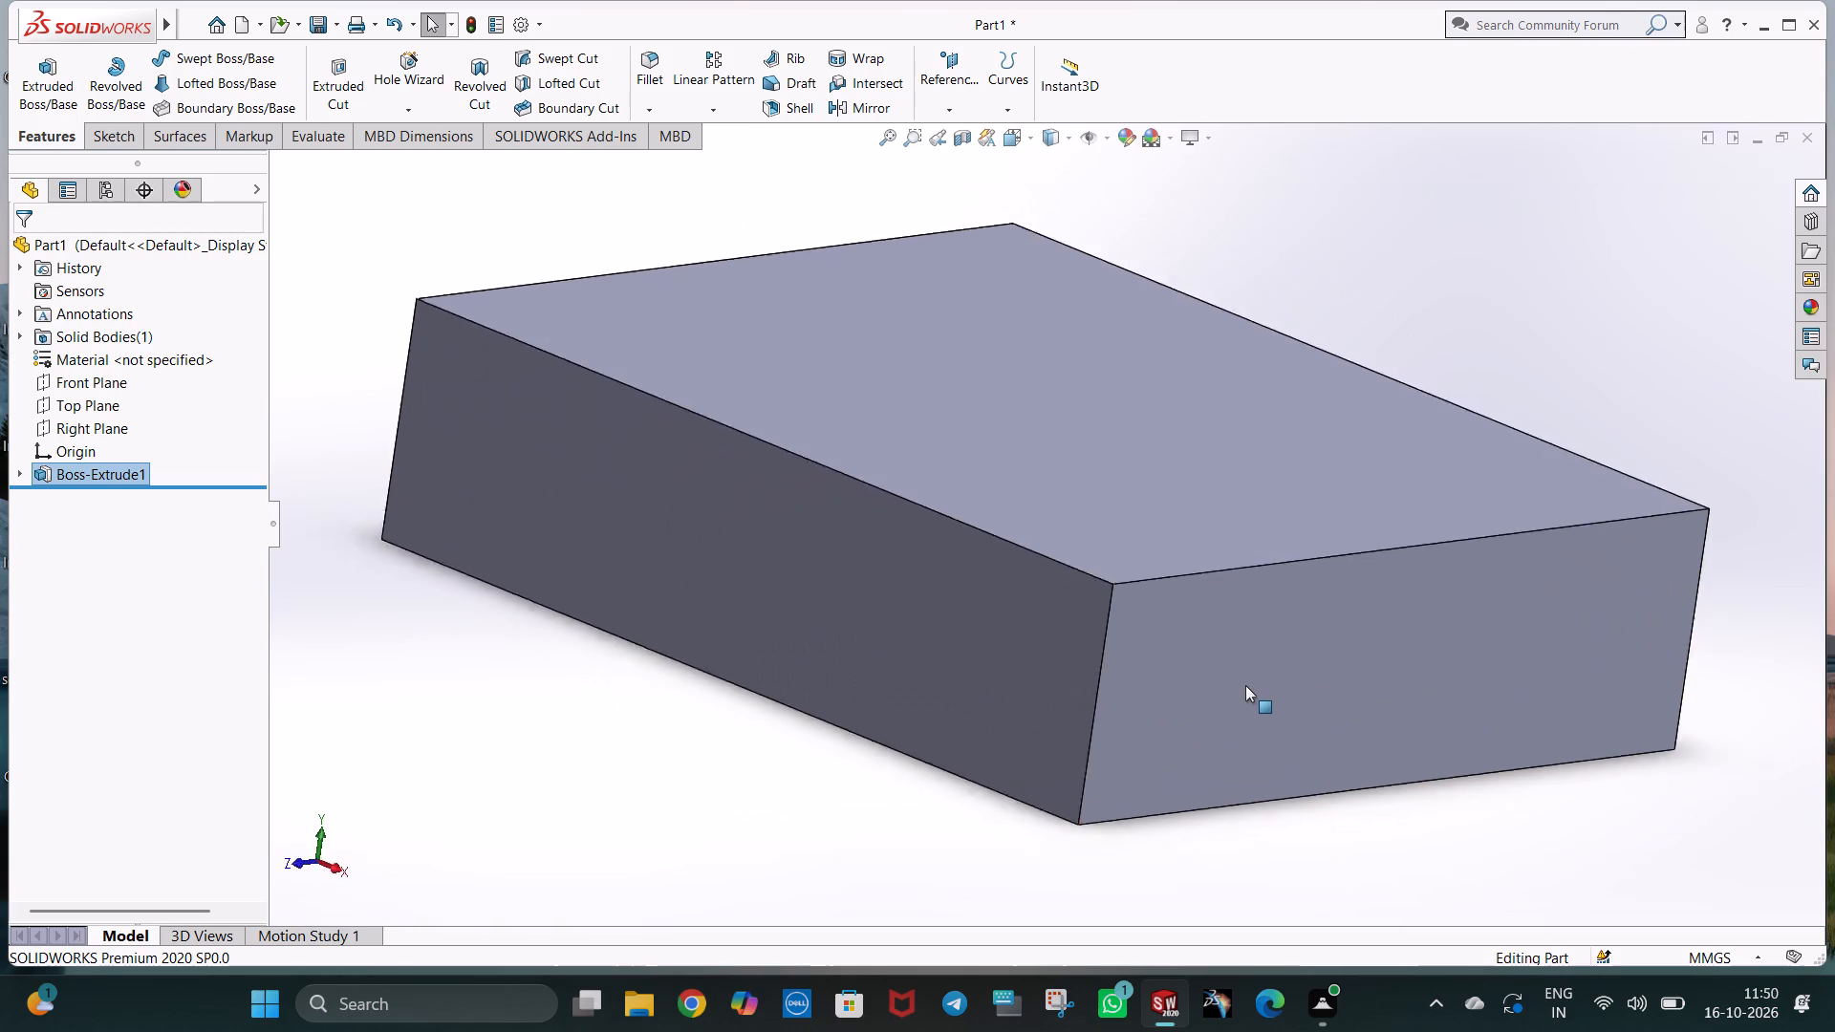
key(ctrl+4)
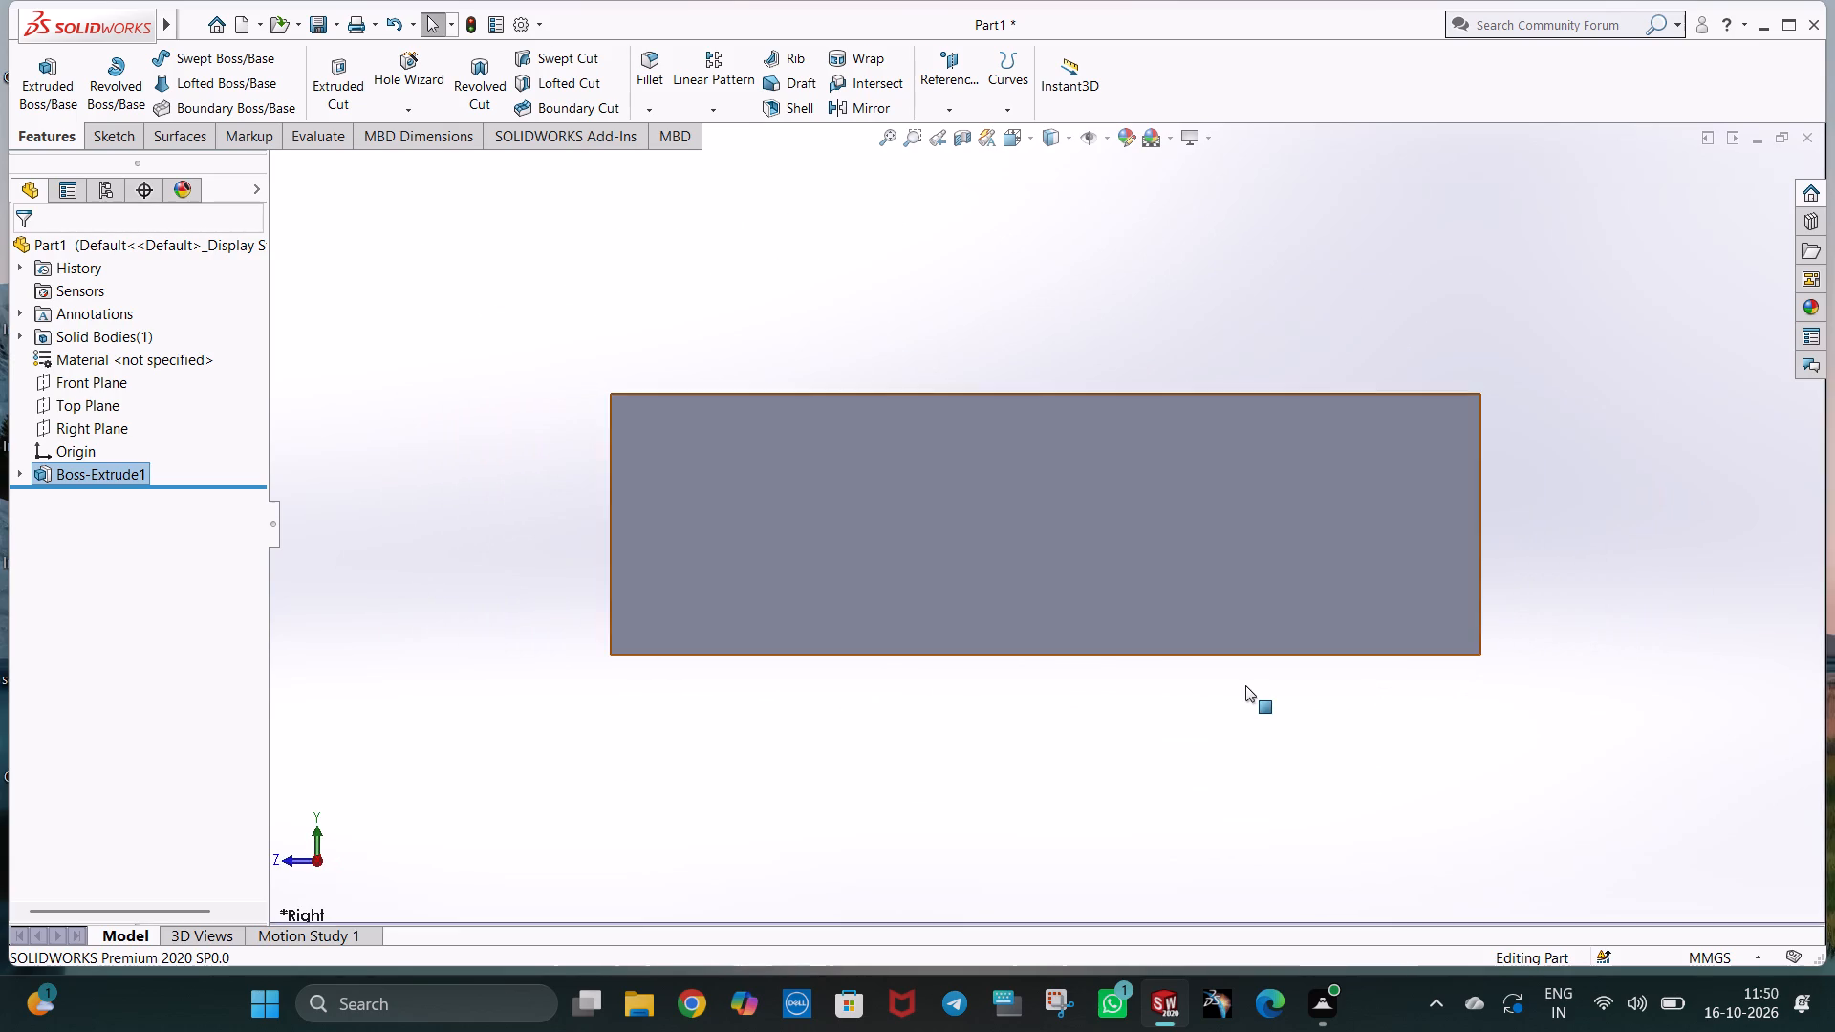
Start a sketch on the block's right end face and draw a 5 mm line along its top edge from the front corner.
right_click(1211, 641)
click(1259, 563)
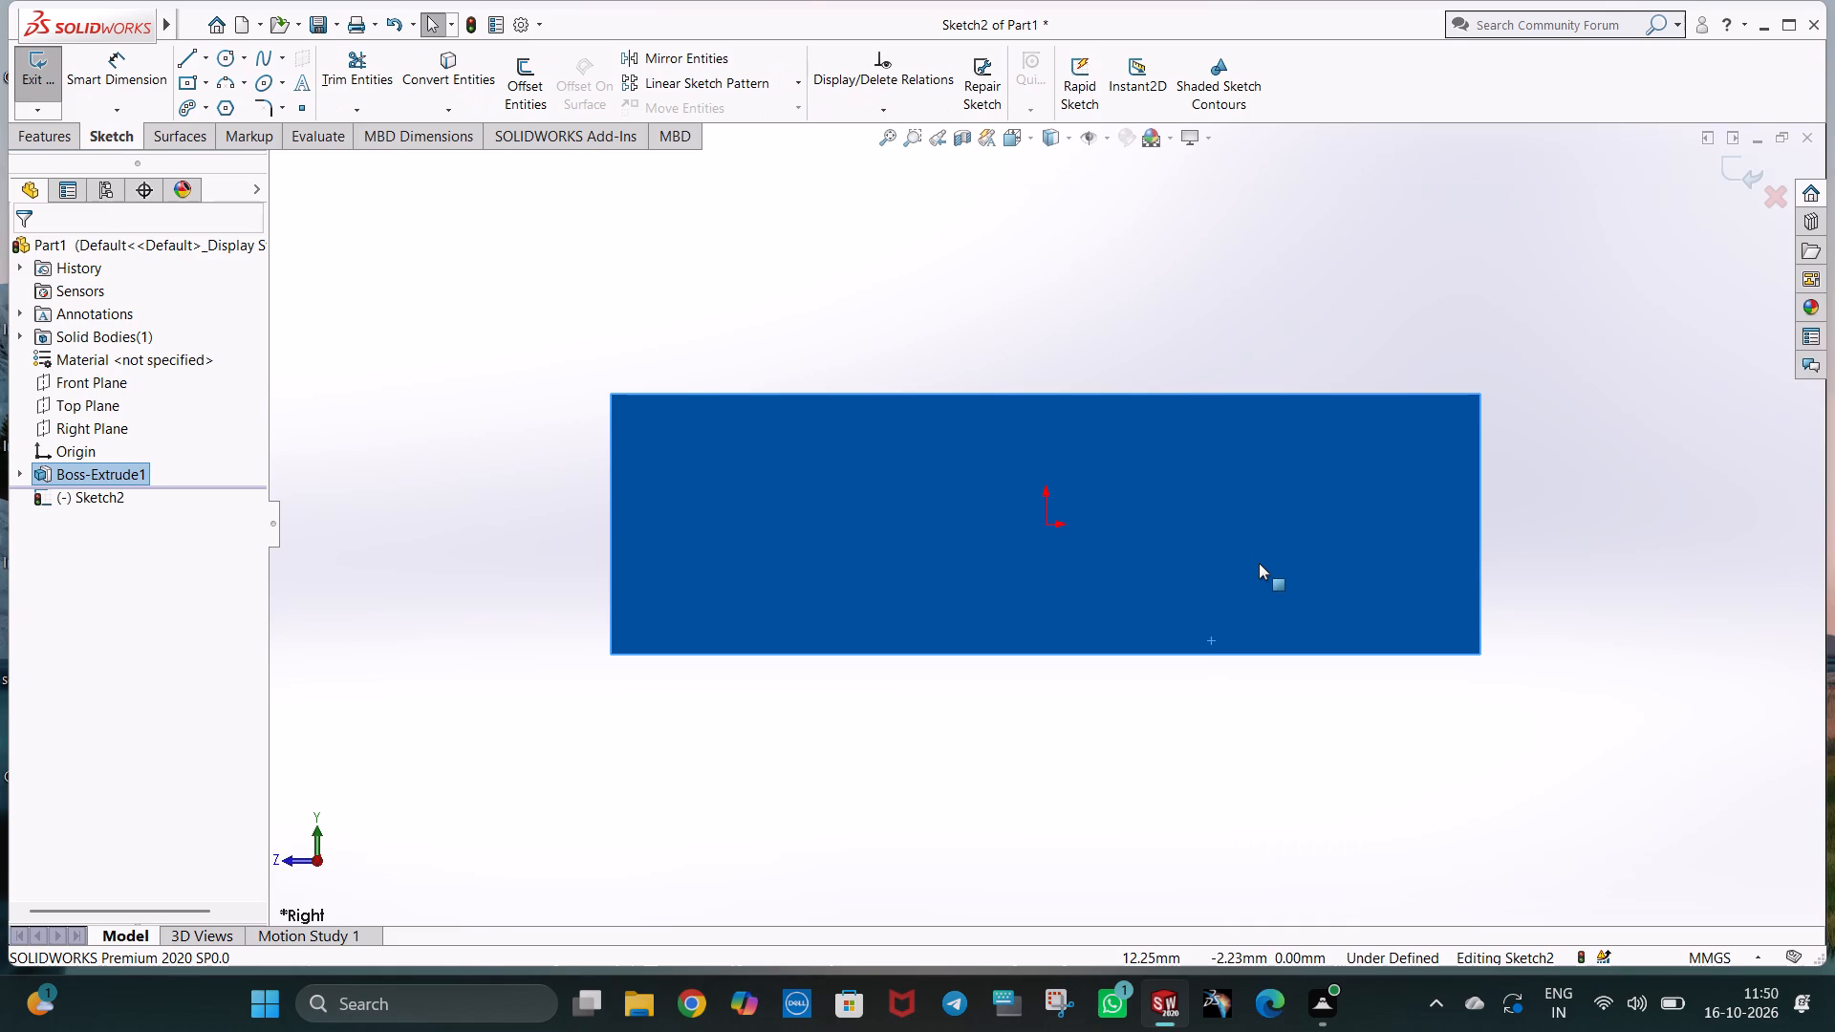
scroll(1097, 405, up, 1)
scroll(1065, 413, down, 1)
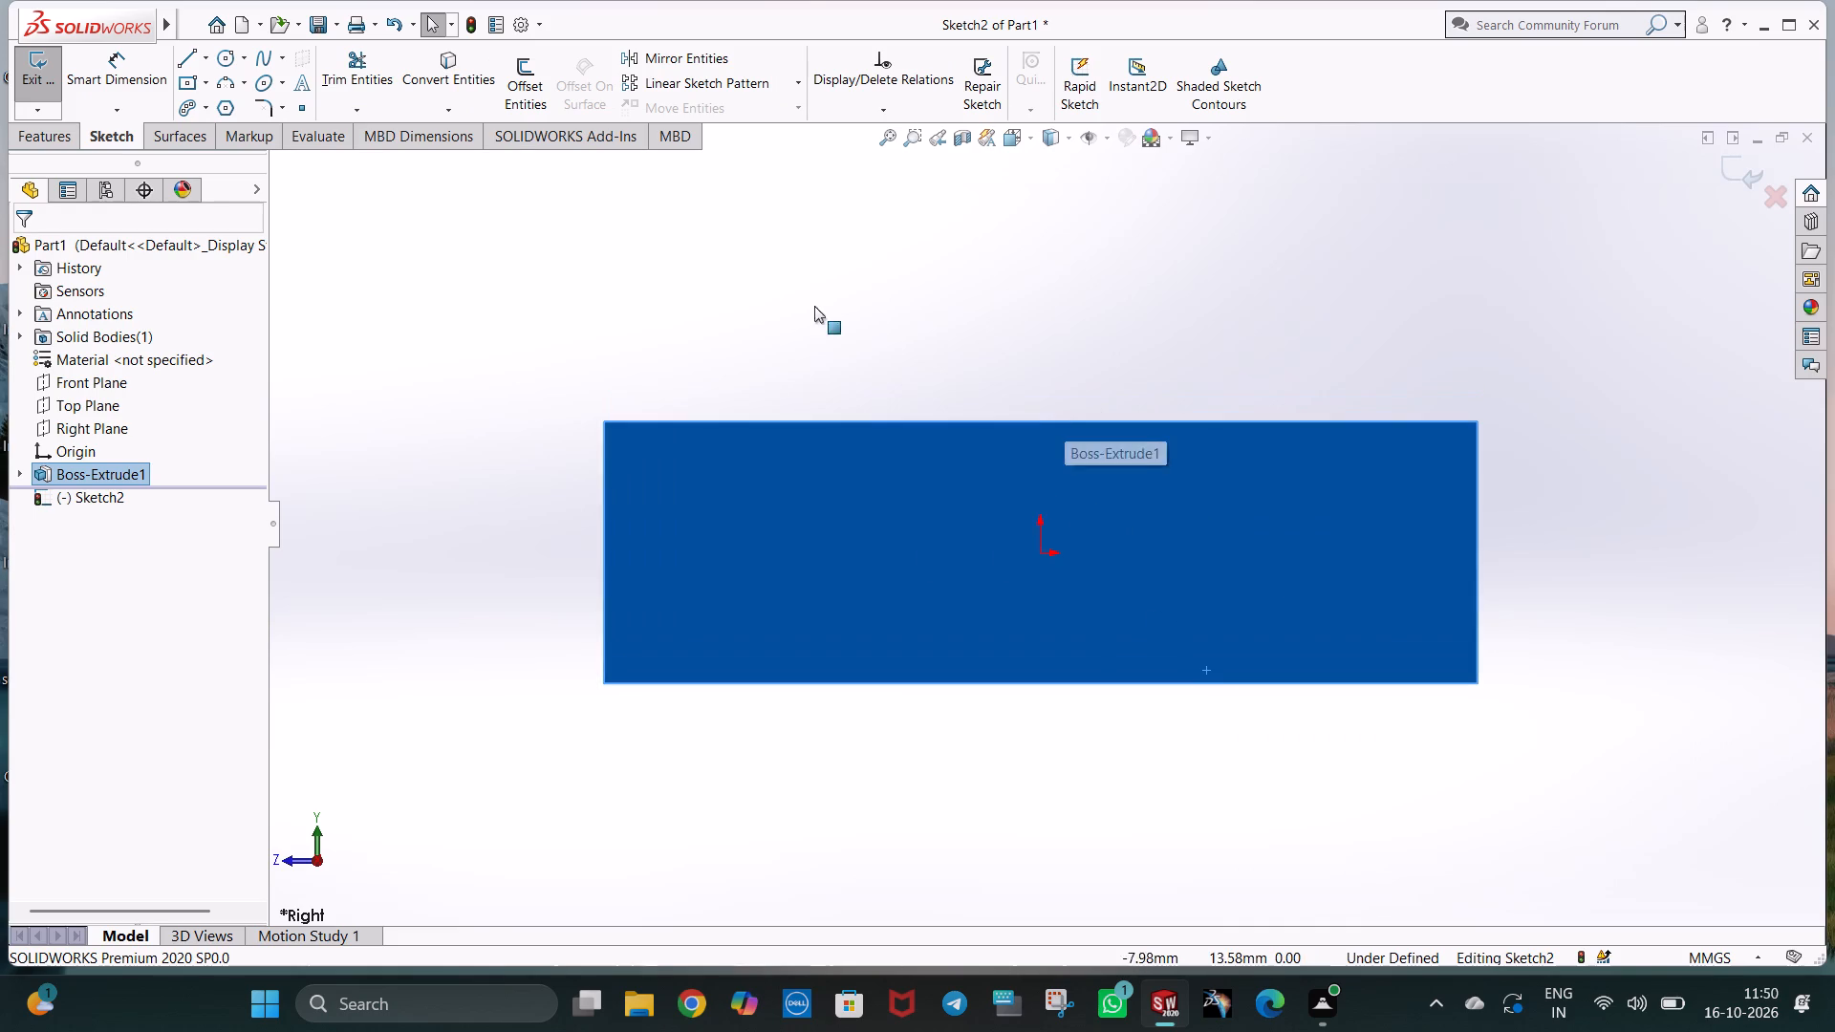
click(192, 58)
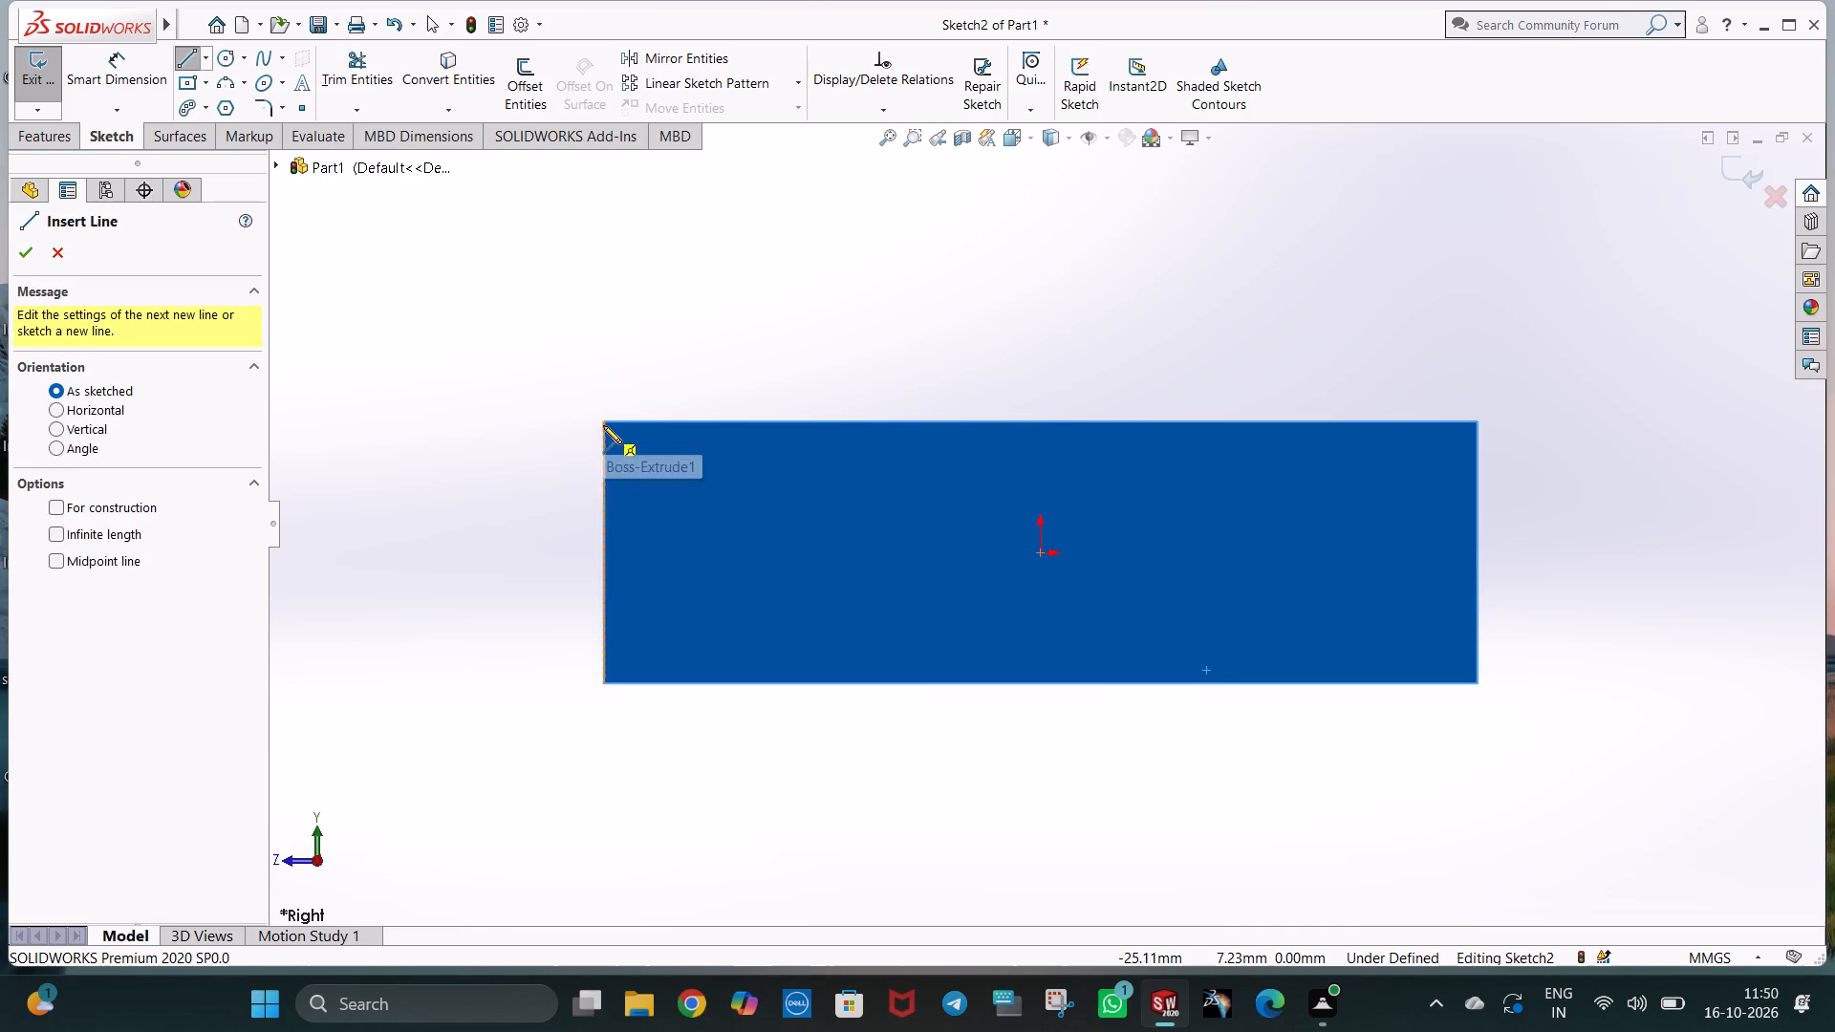
click(605, 423)
click(666, 420)
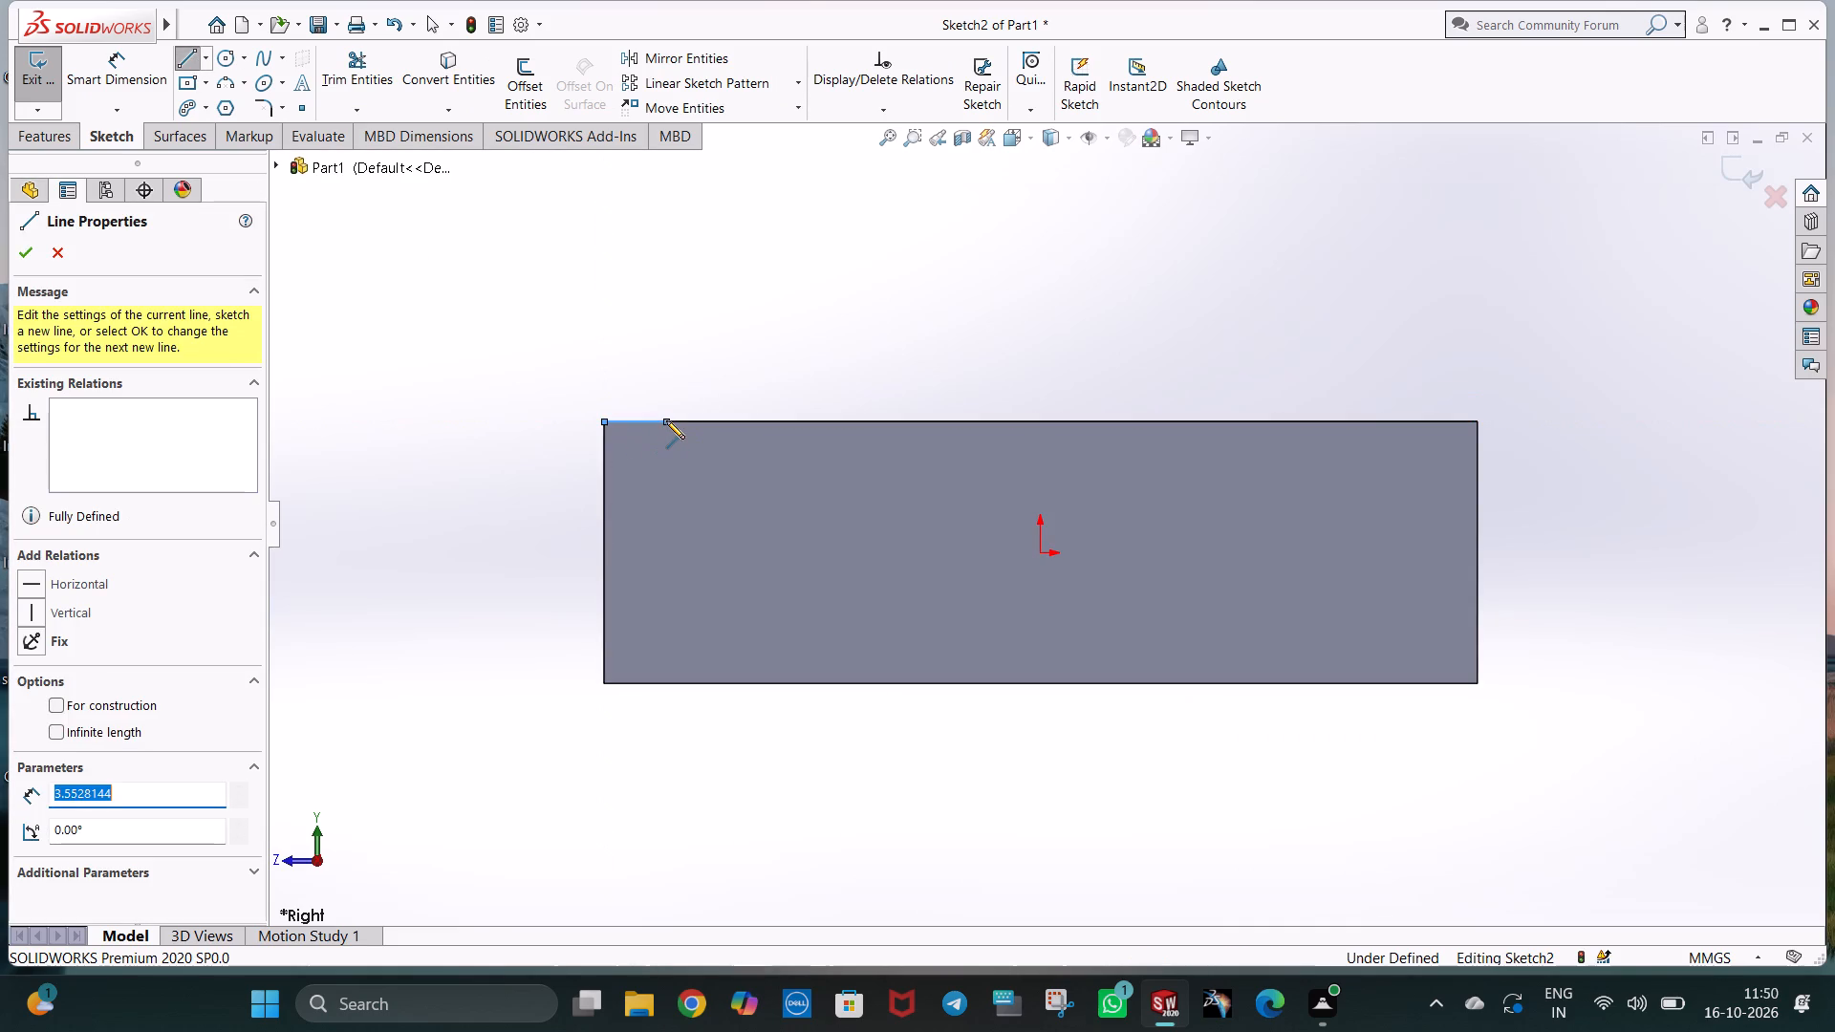
key(5)
key(Return)
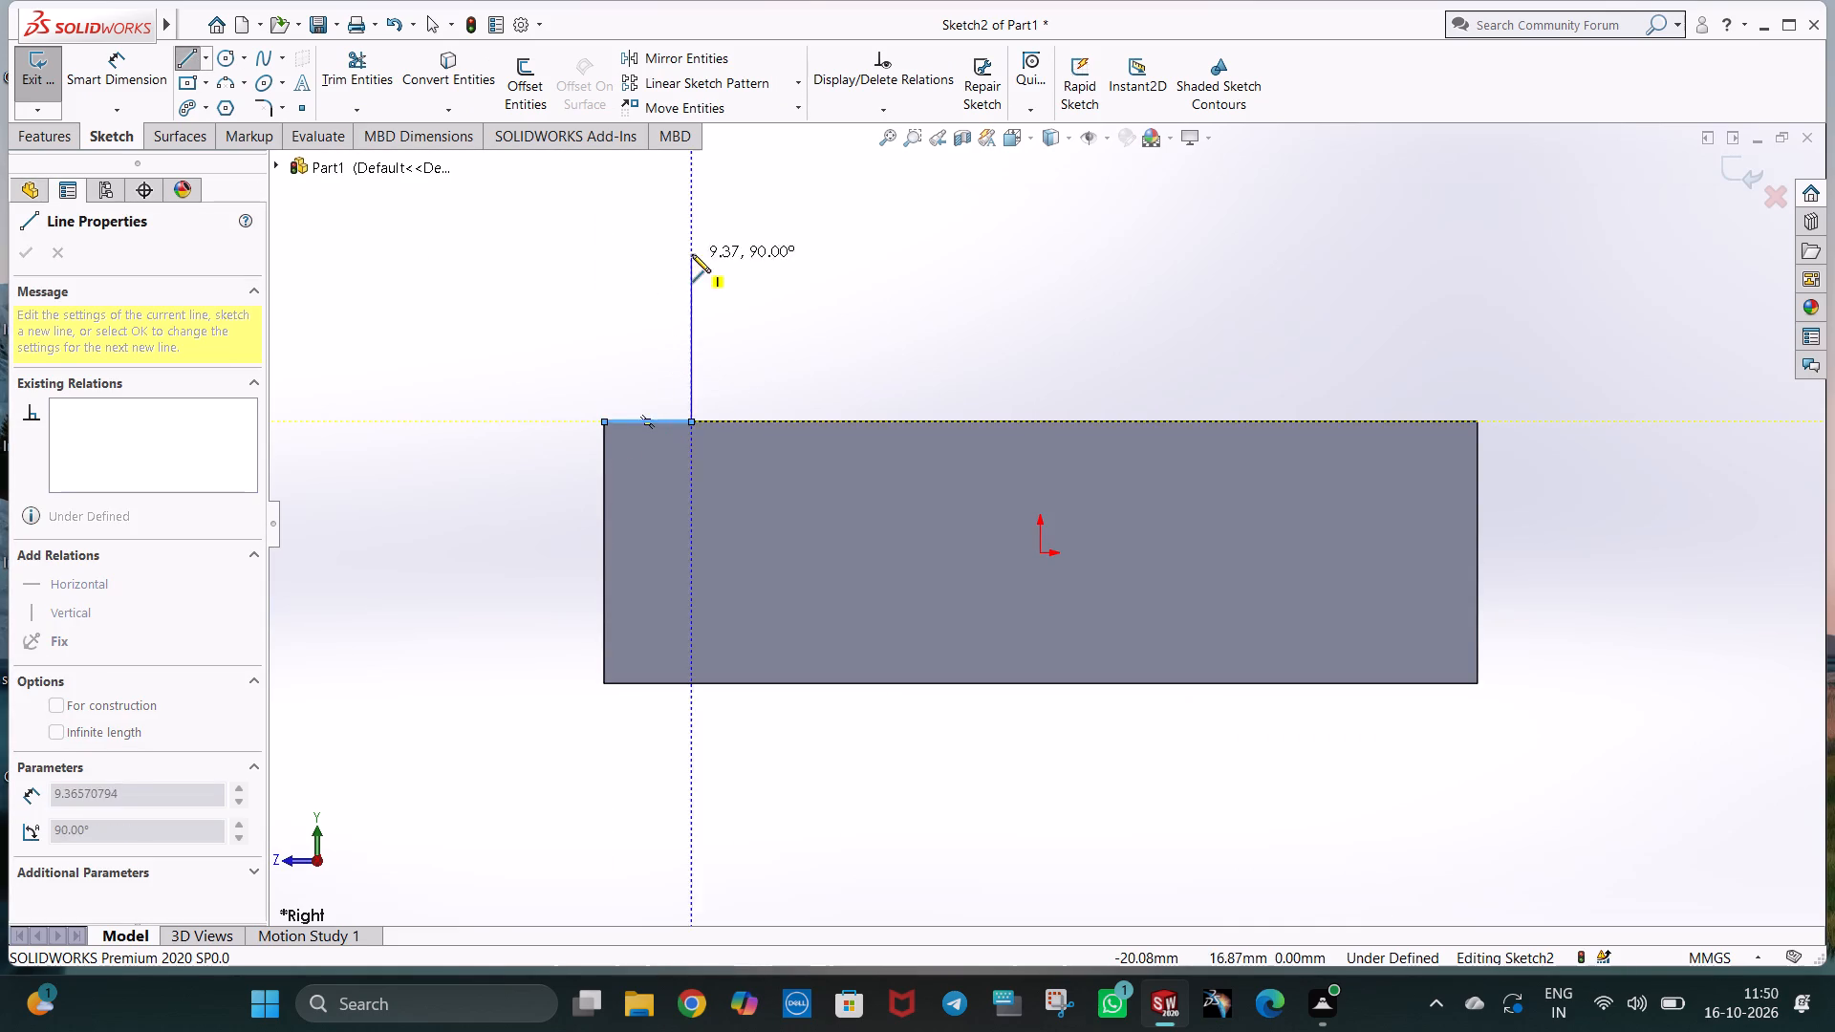
Draw a 30 mm vertical line up from the short line's inner end, and an 8 mm horizontal line inward from its top.
scroll(692, 254, up, 1)
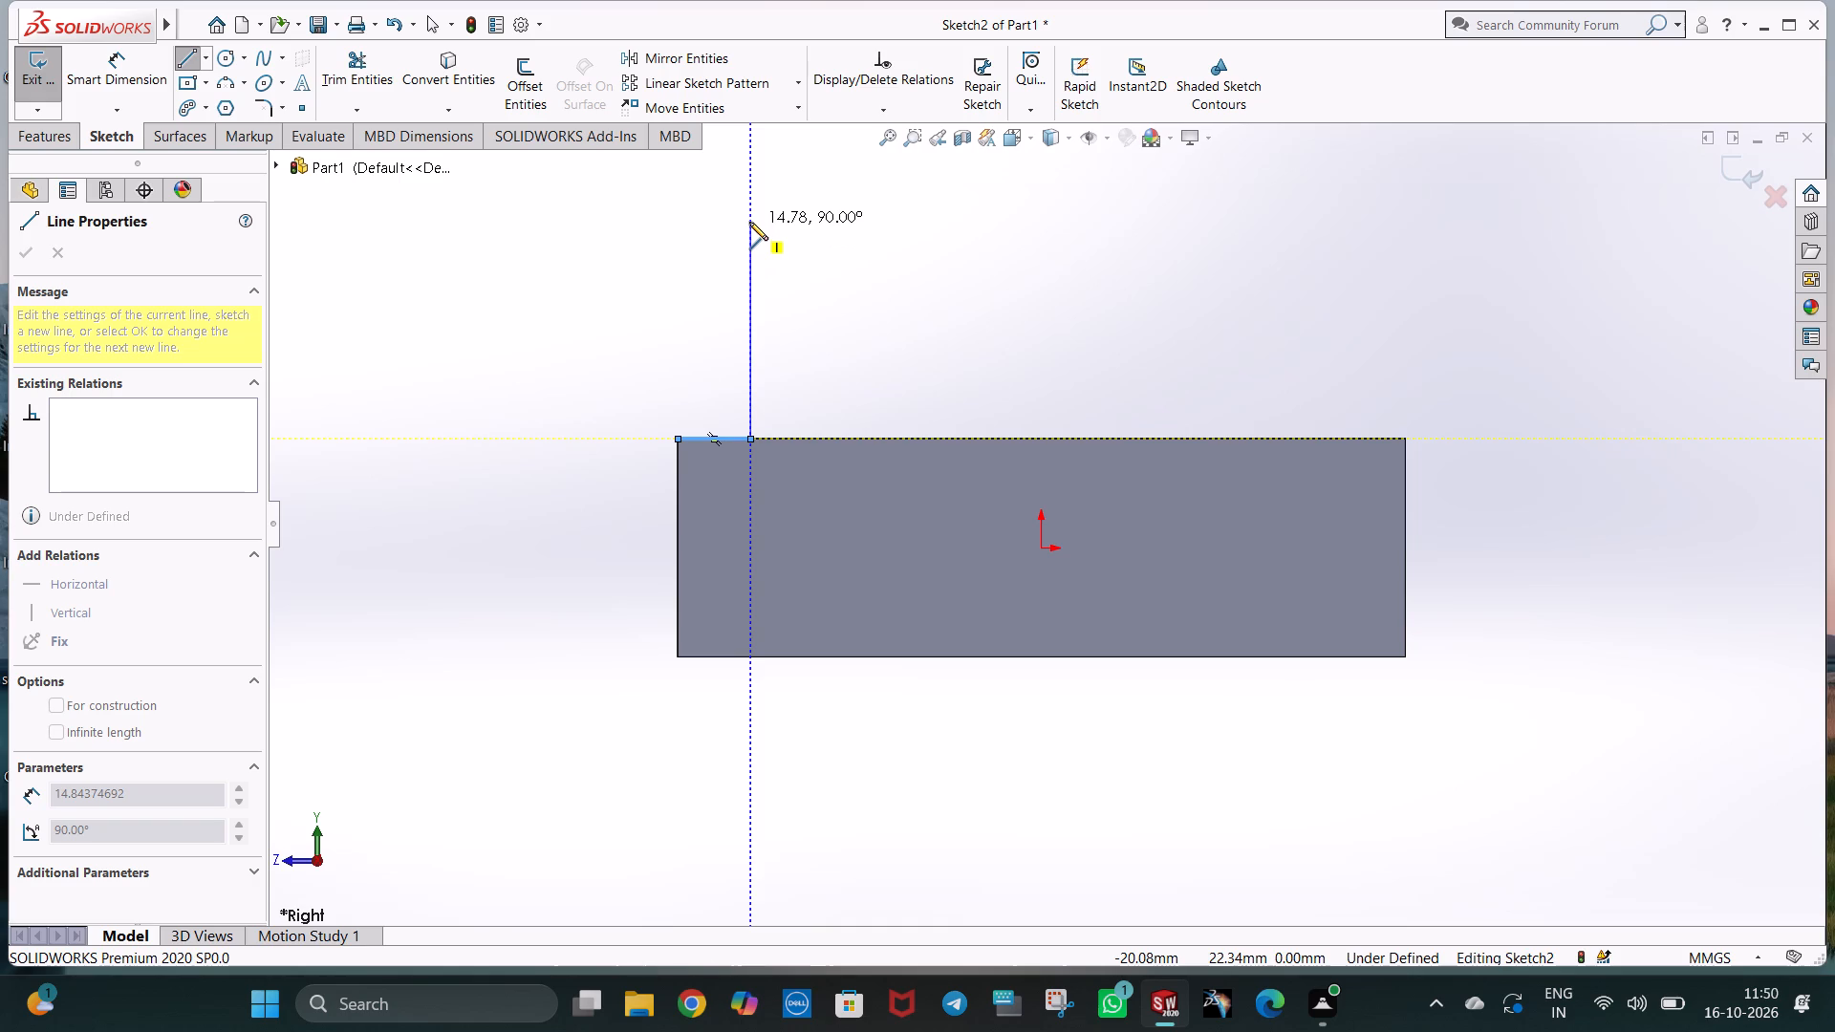
click(749, 216)
text(30)
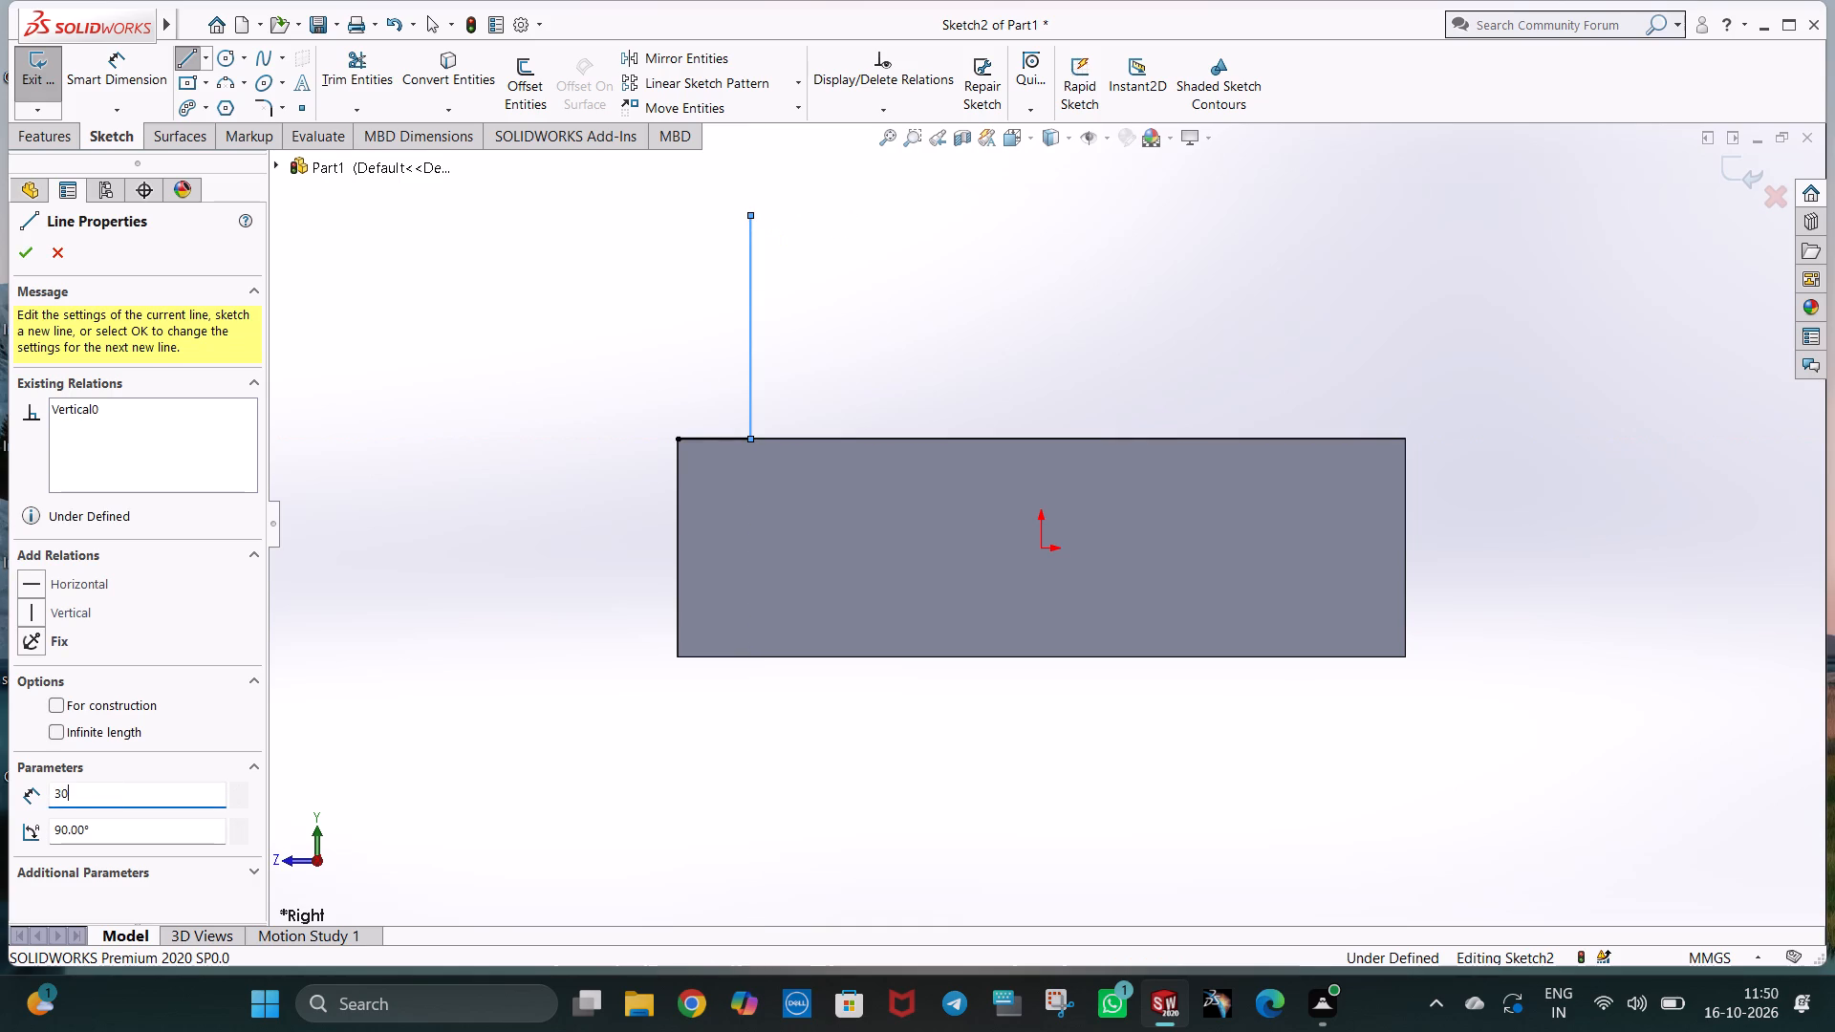
key(Return)
scroll(729, 215, up, 3)
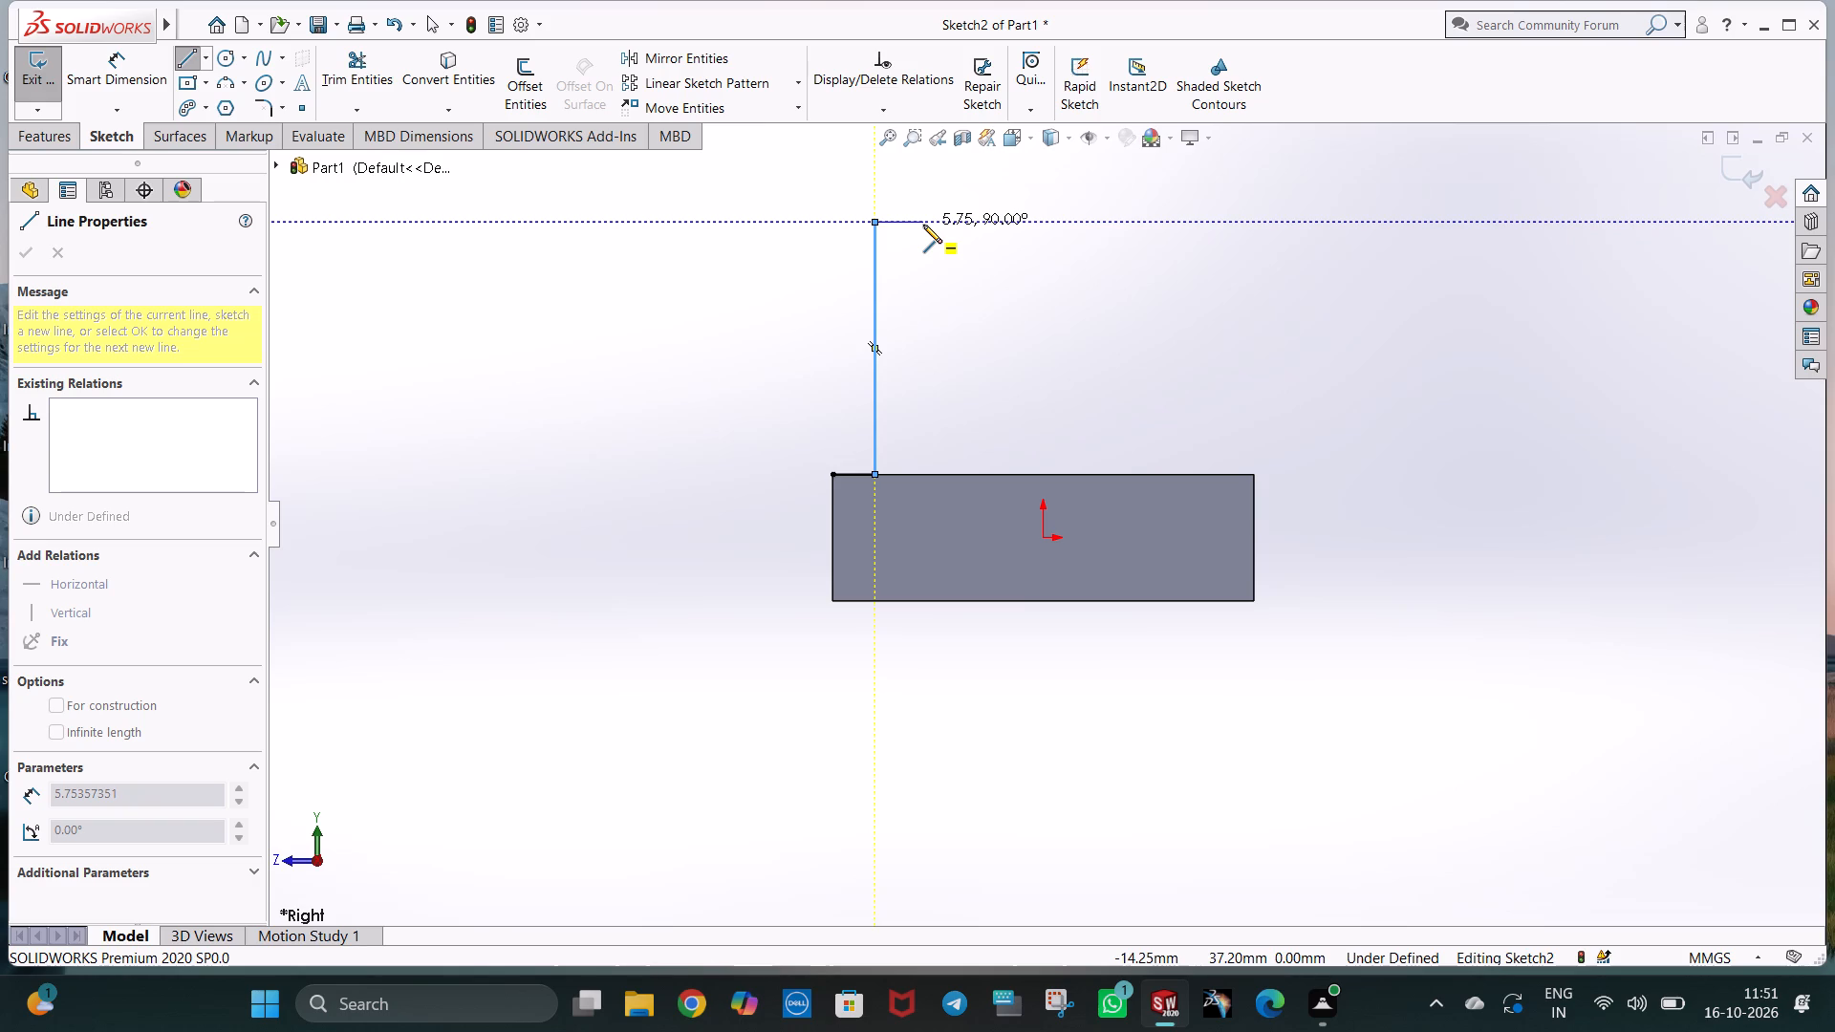
click(955, 217)
key(8)
key(Escape)
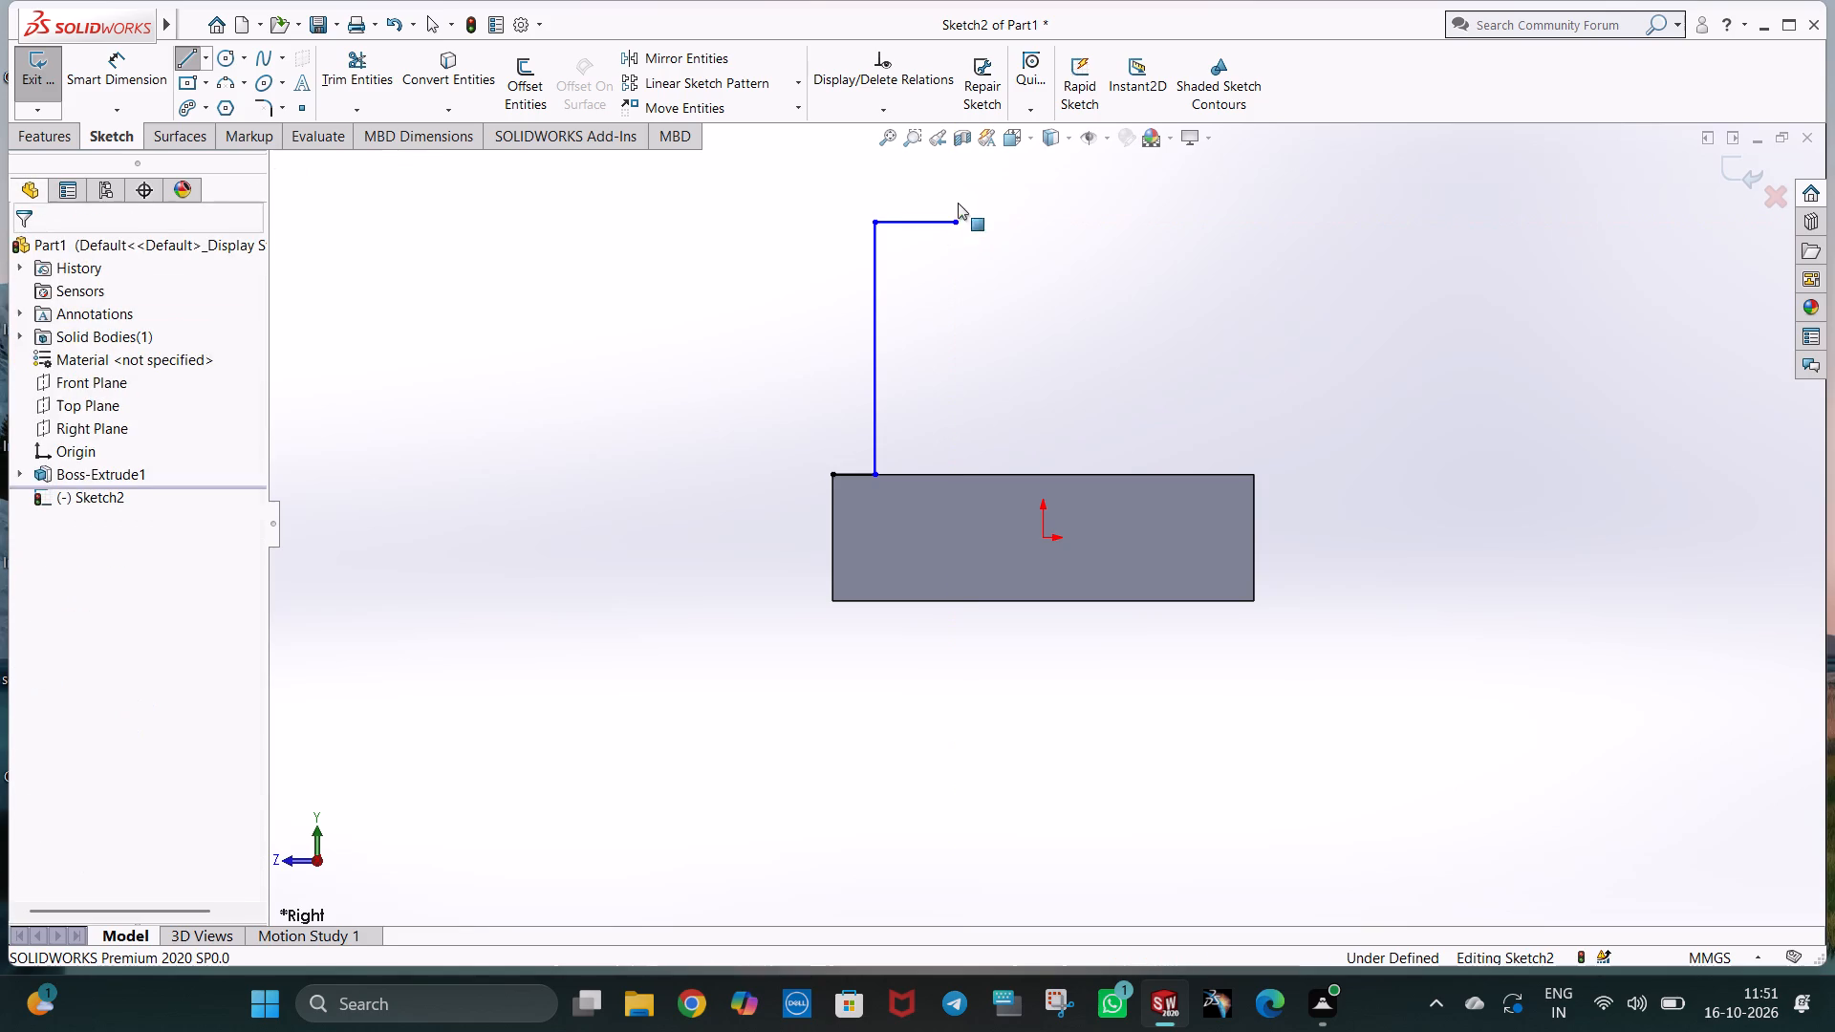
click(1006, 266)
click(917, 218)
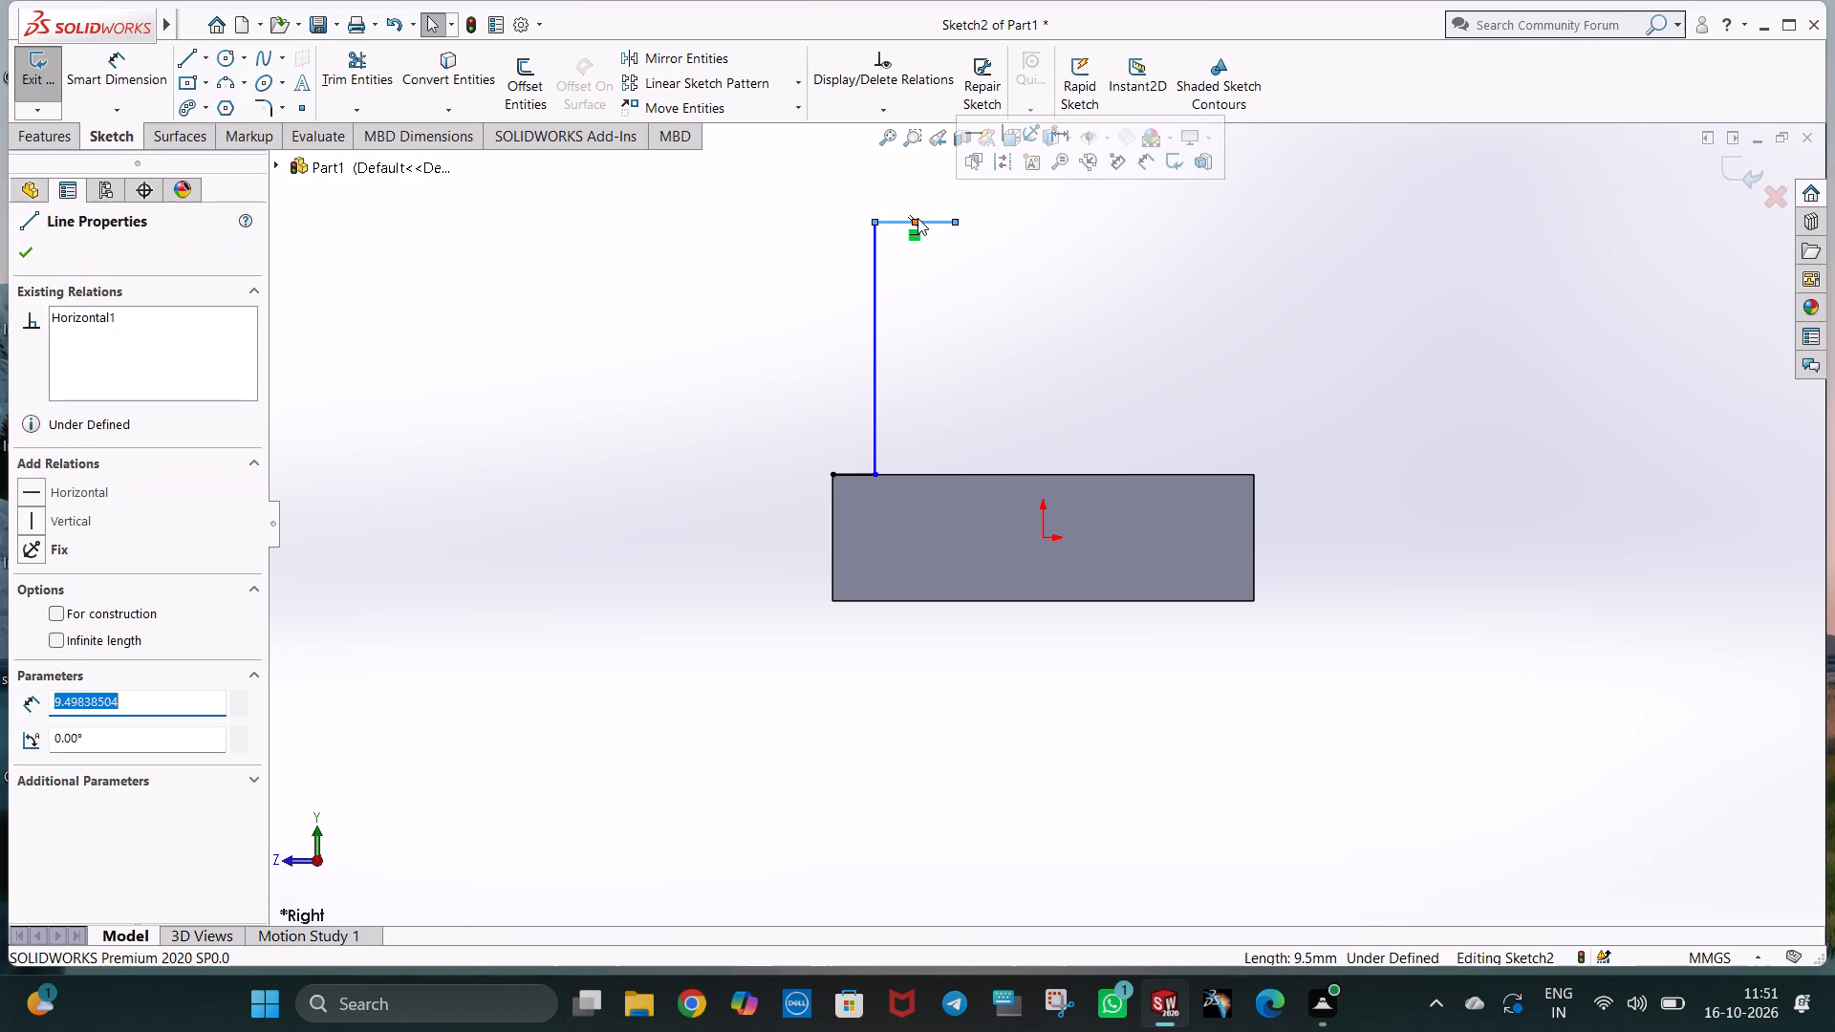
key(8)
key(Return)
click(607, 241)
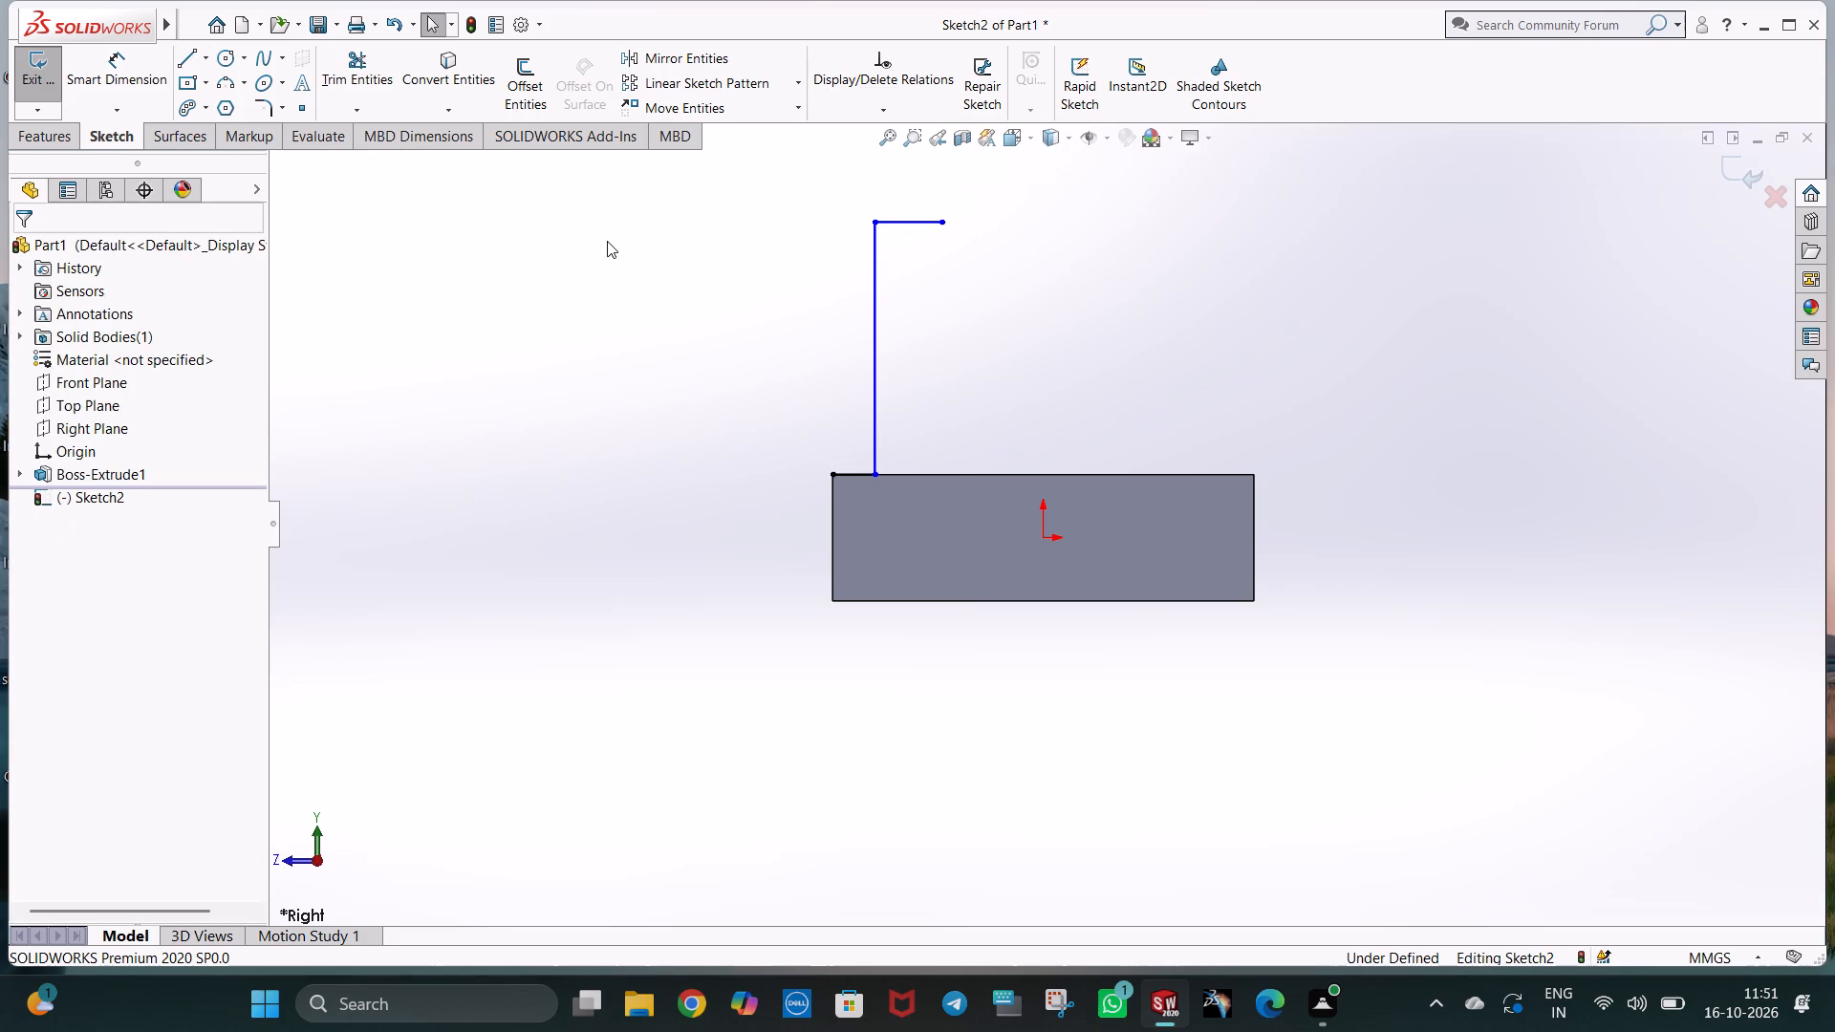
Continue the profile from the 8 mm line's free end with a line 20 mm down and a line 24 mm horizontally across.
click(192, 54)
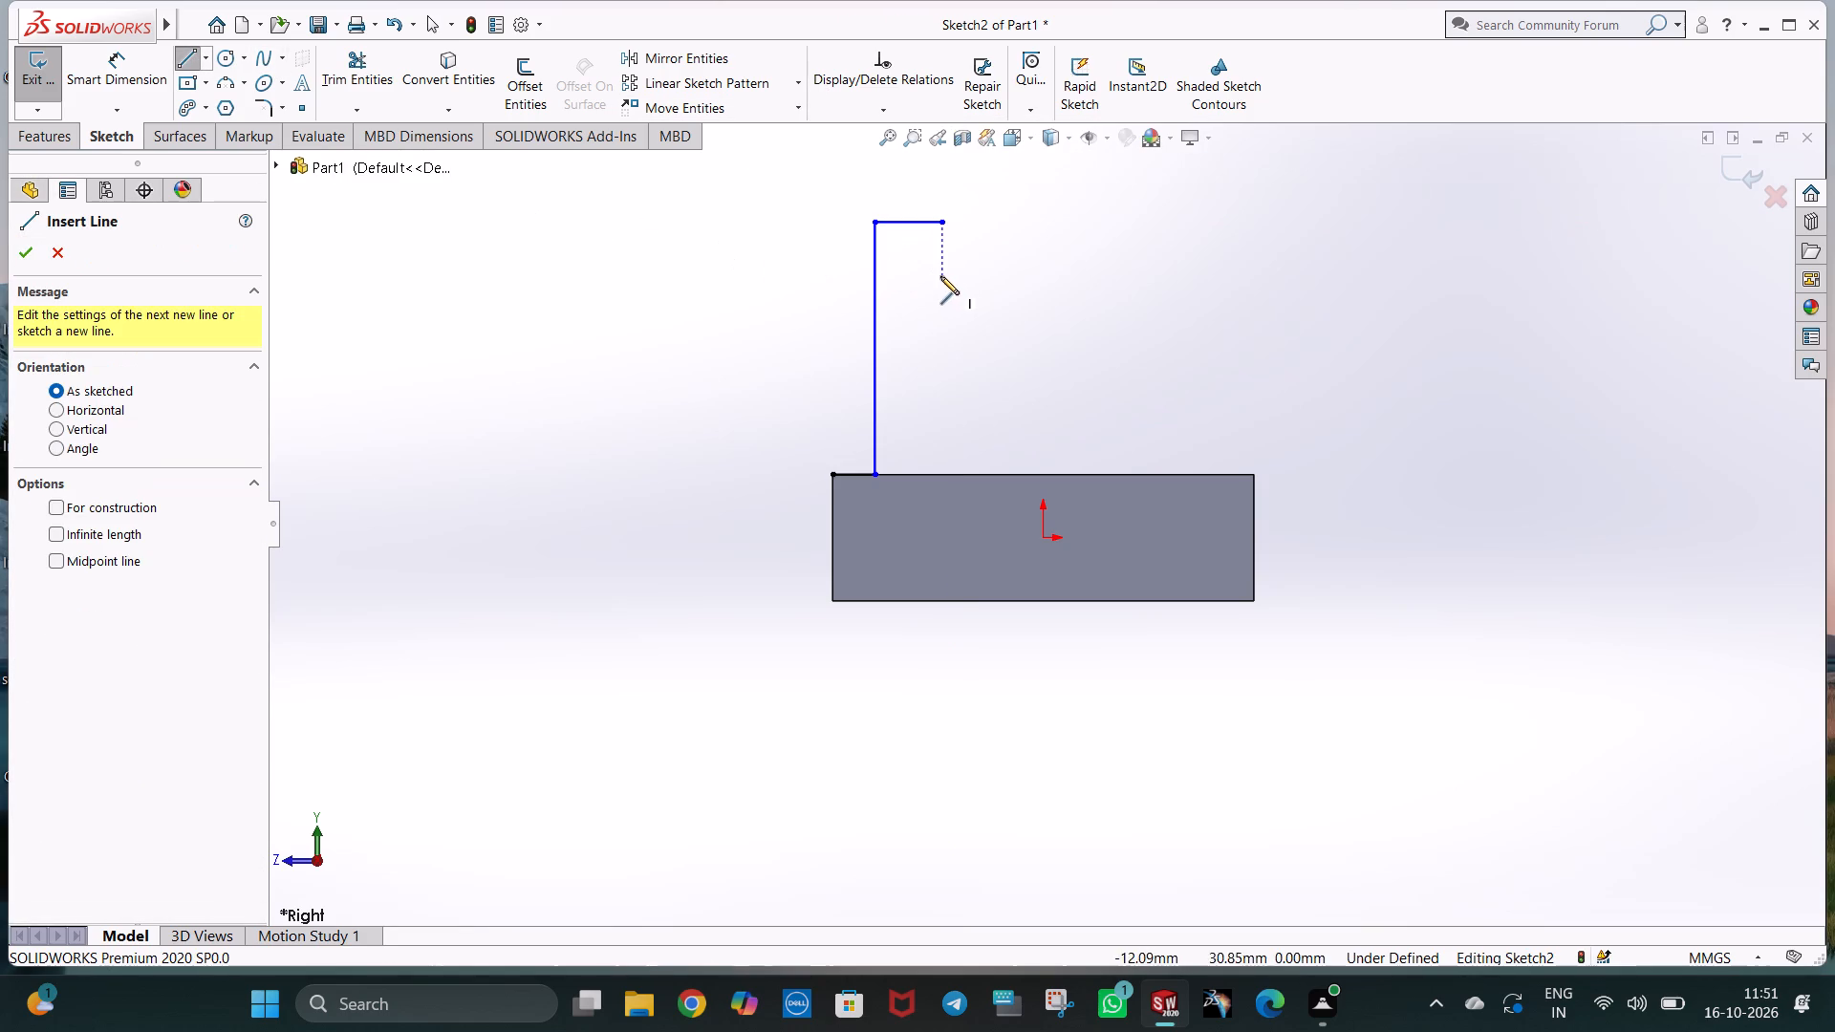
click(944, 223)
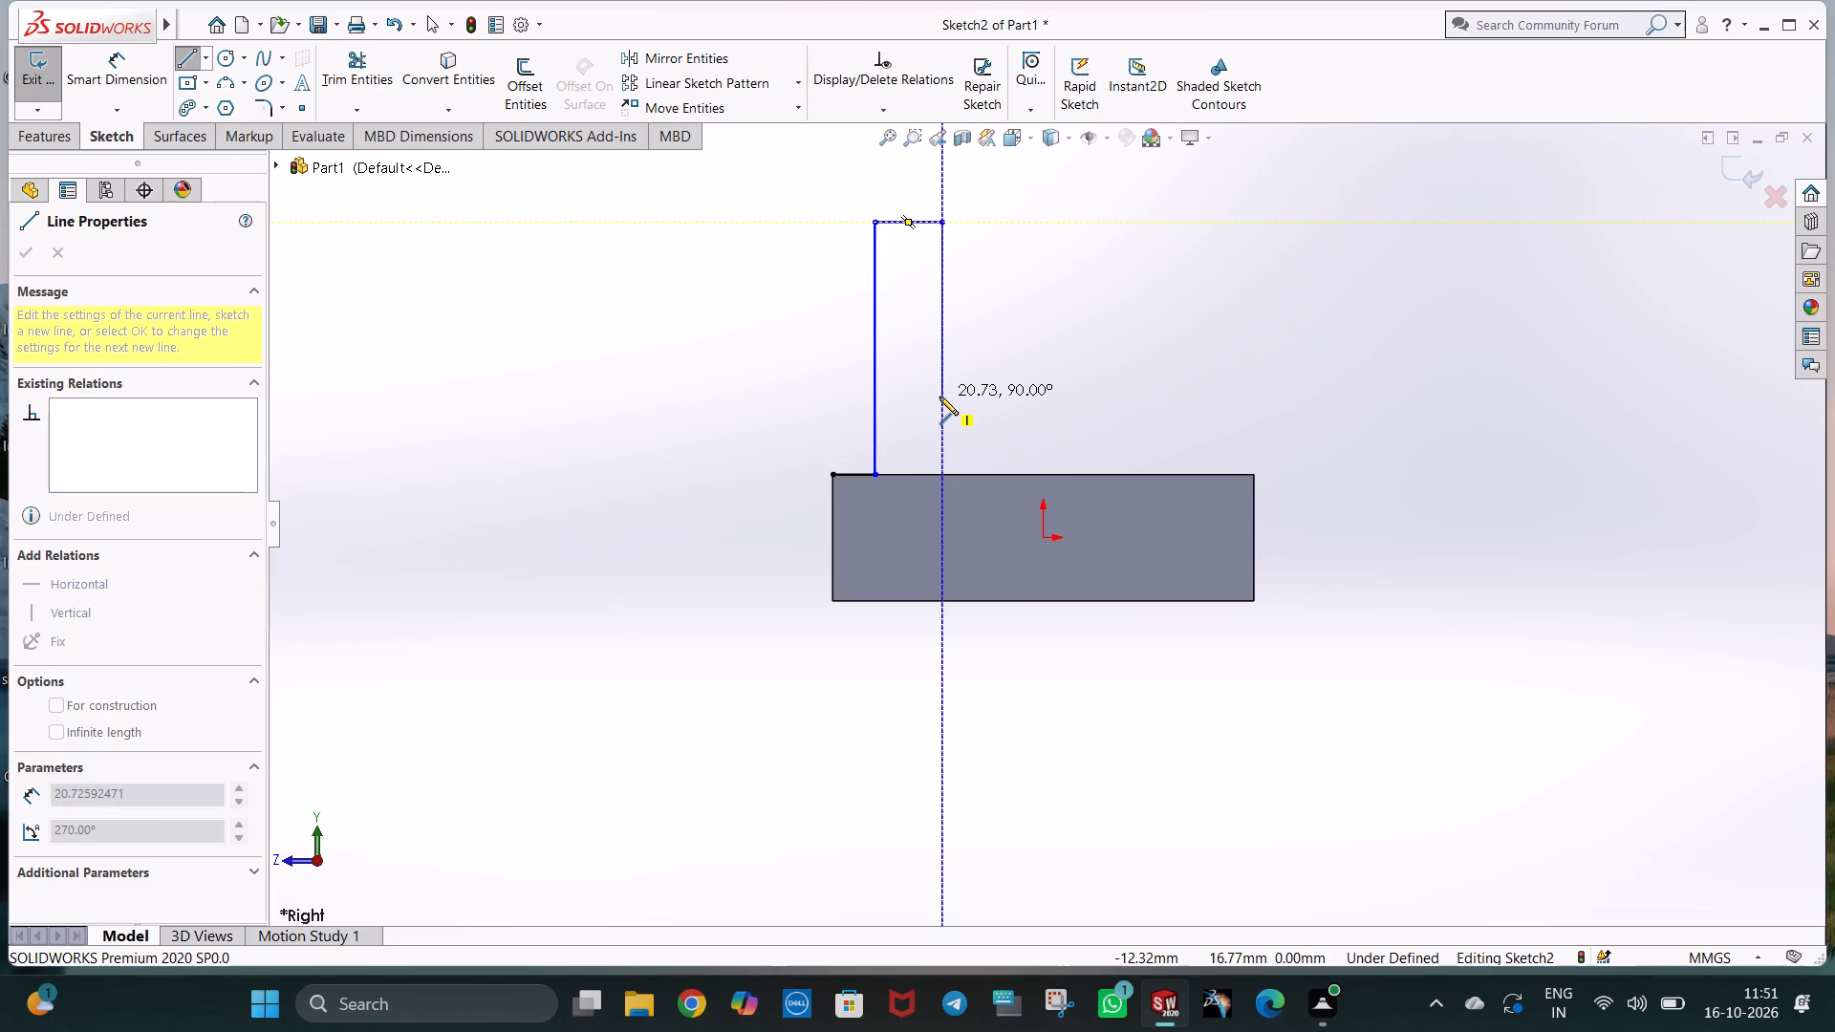
click(939, 397)
text(20)
key(Return)
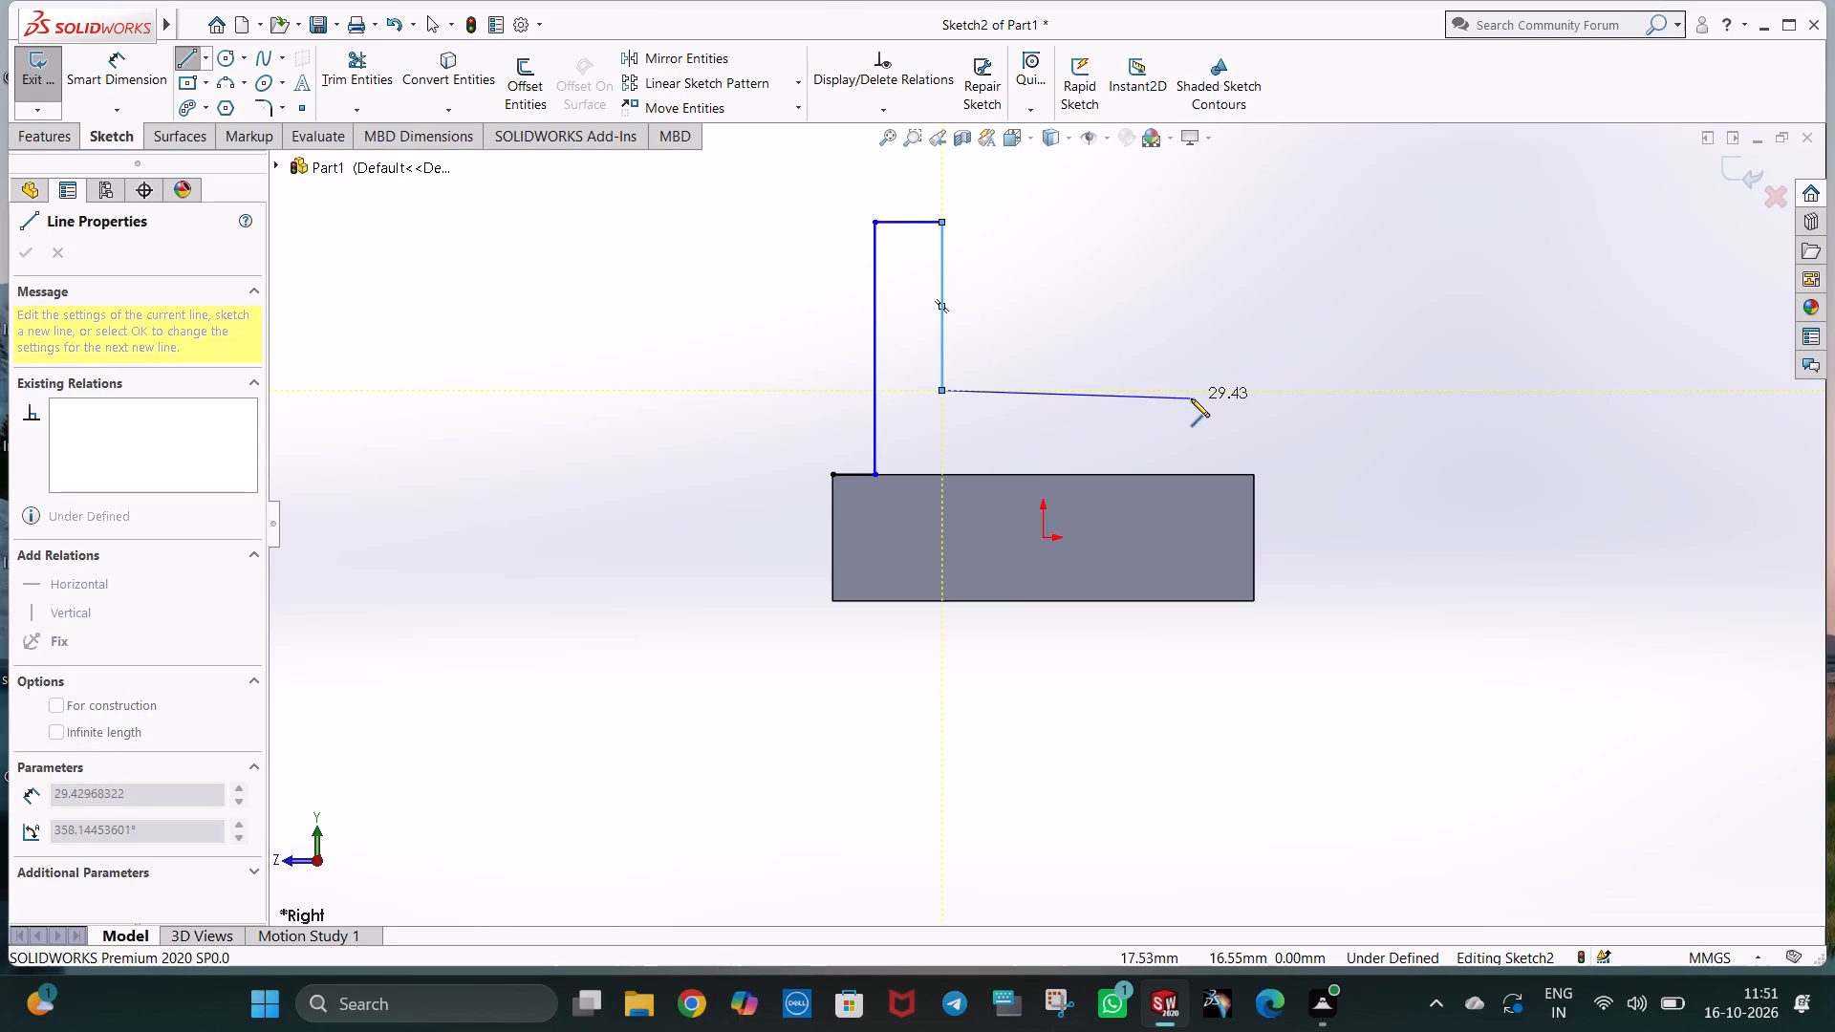
click(1142, 393)
text(24)
key(Return)
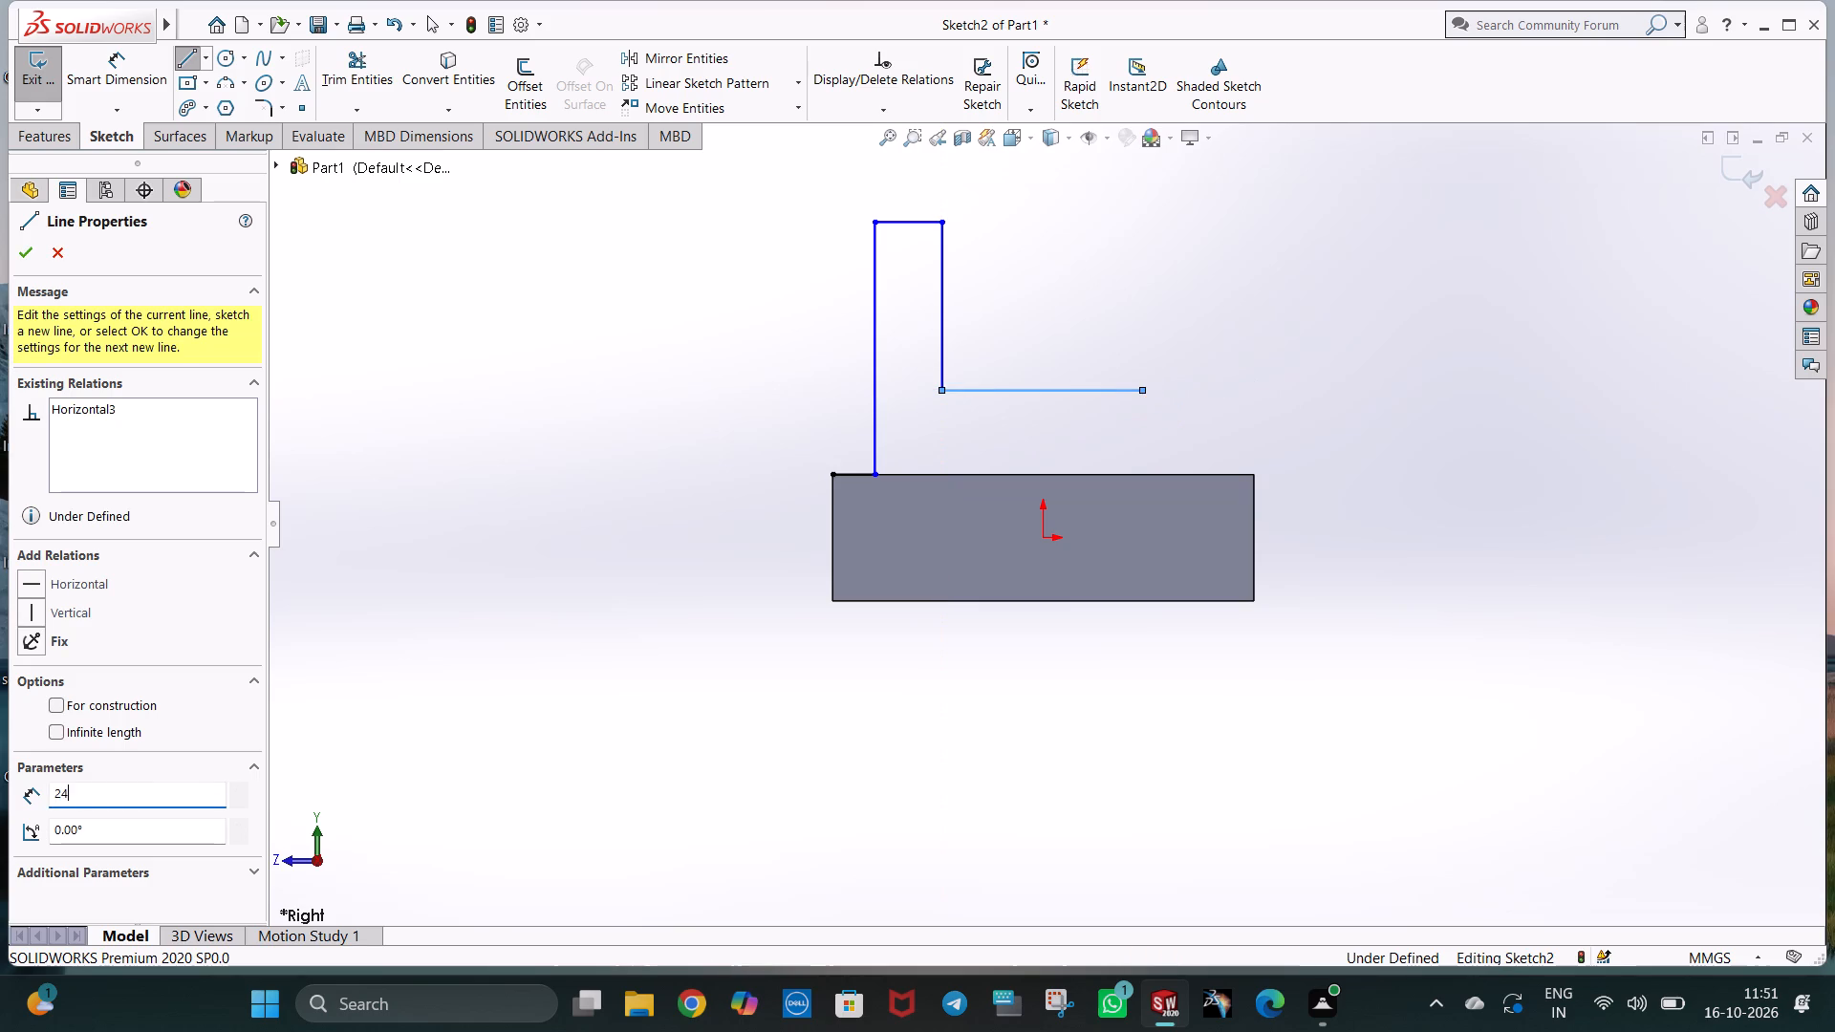
Complete the U-shaped profile with lines 20 mm up, 8 mm across, down to the block's top edge and back to the first upright's base.
click(1144, 221)
click(1212, 221)
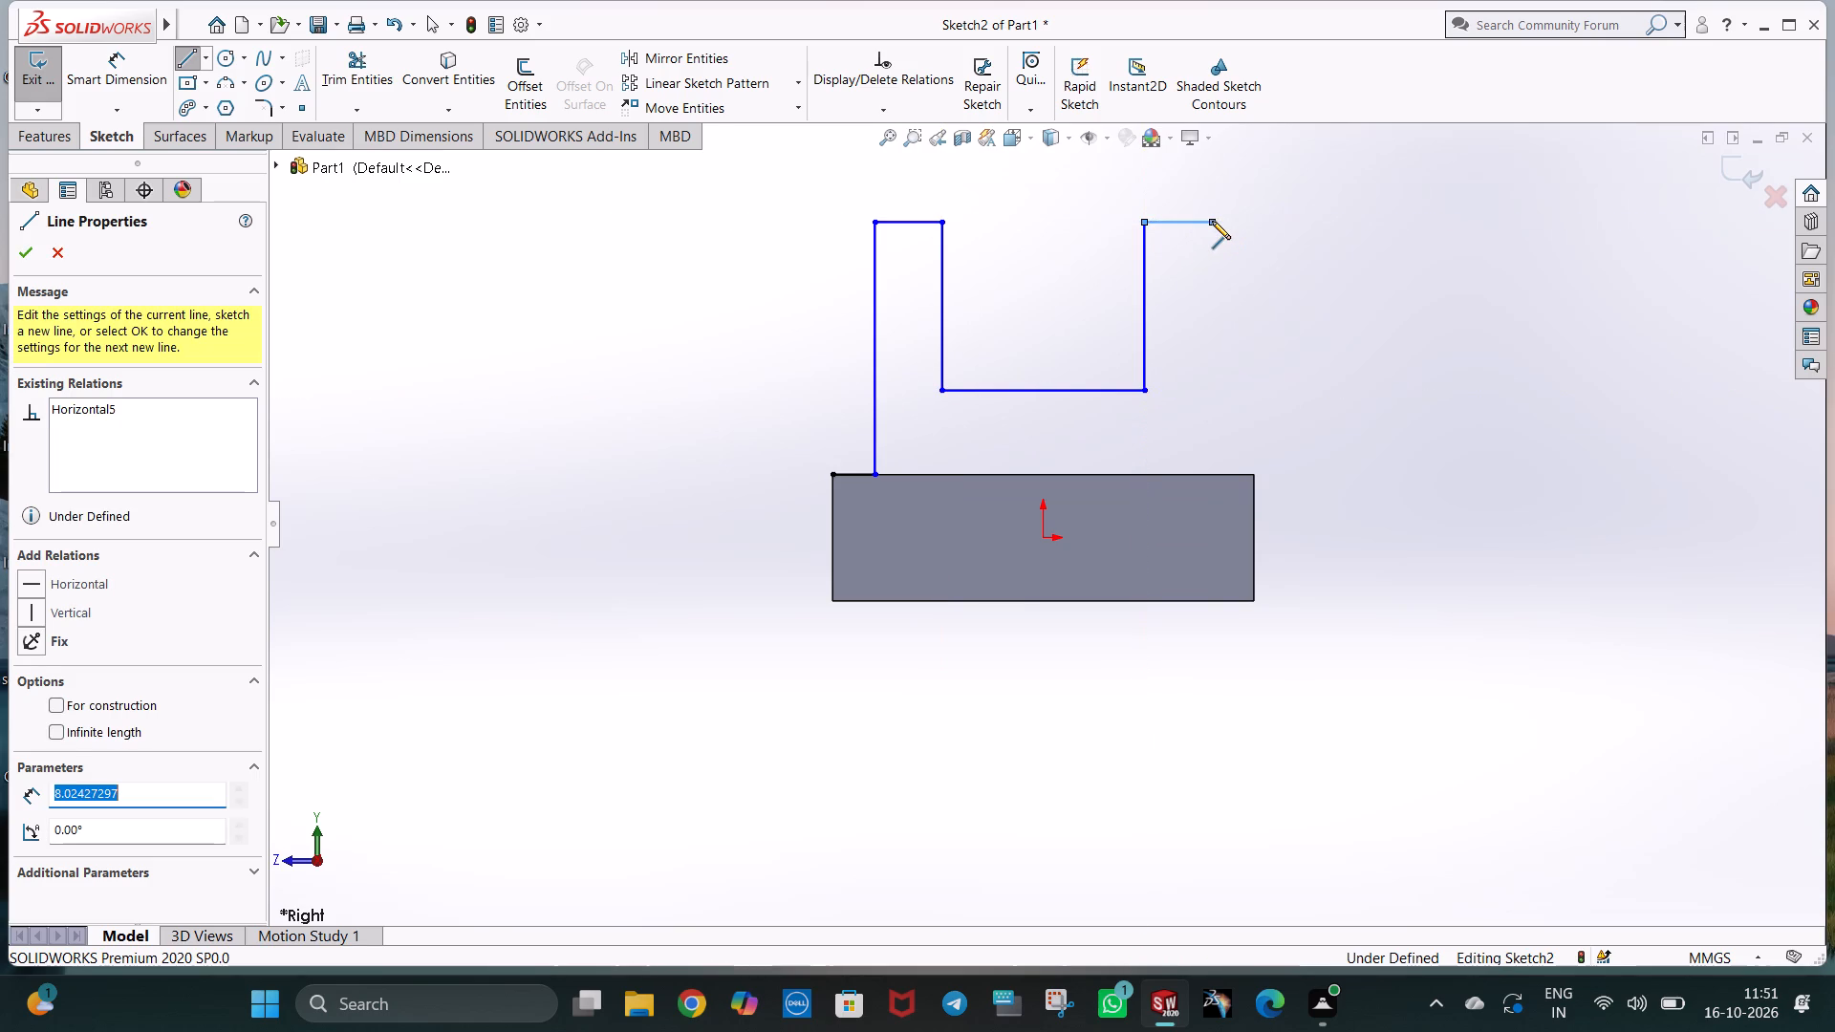
key(8)
key(Return)
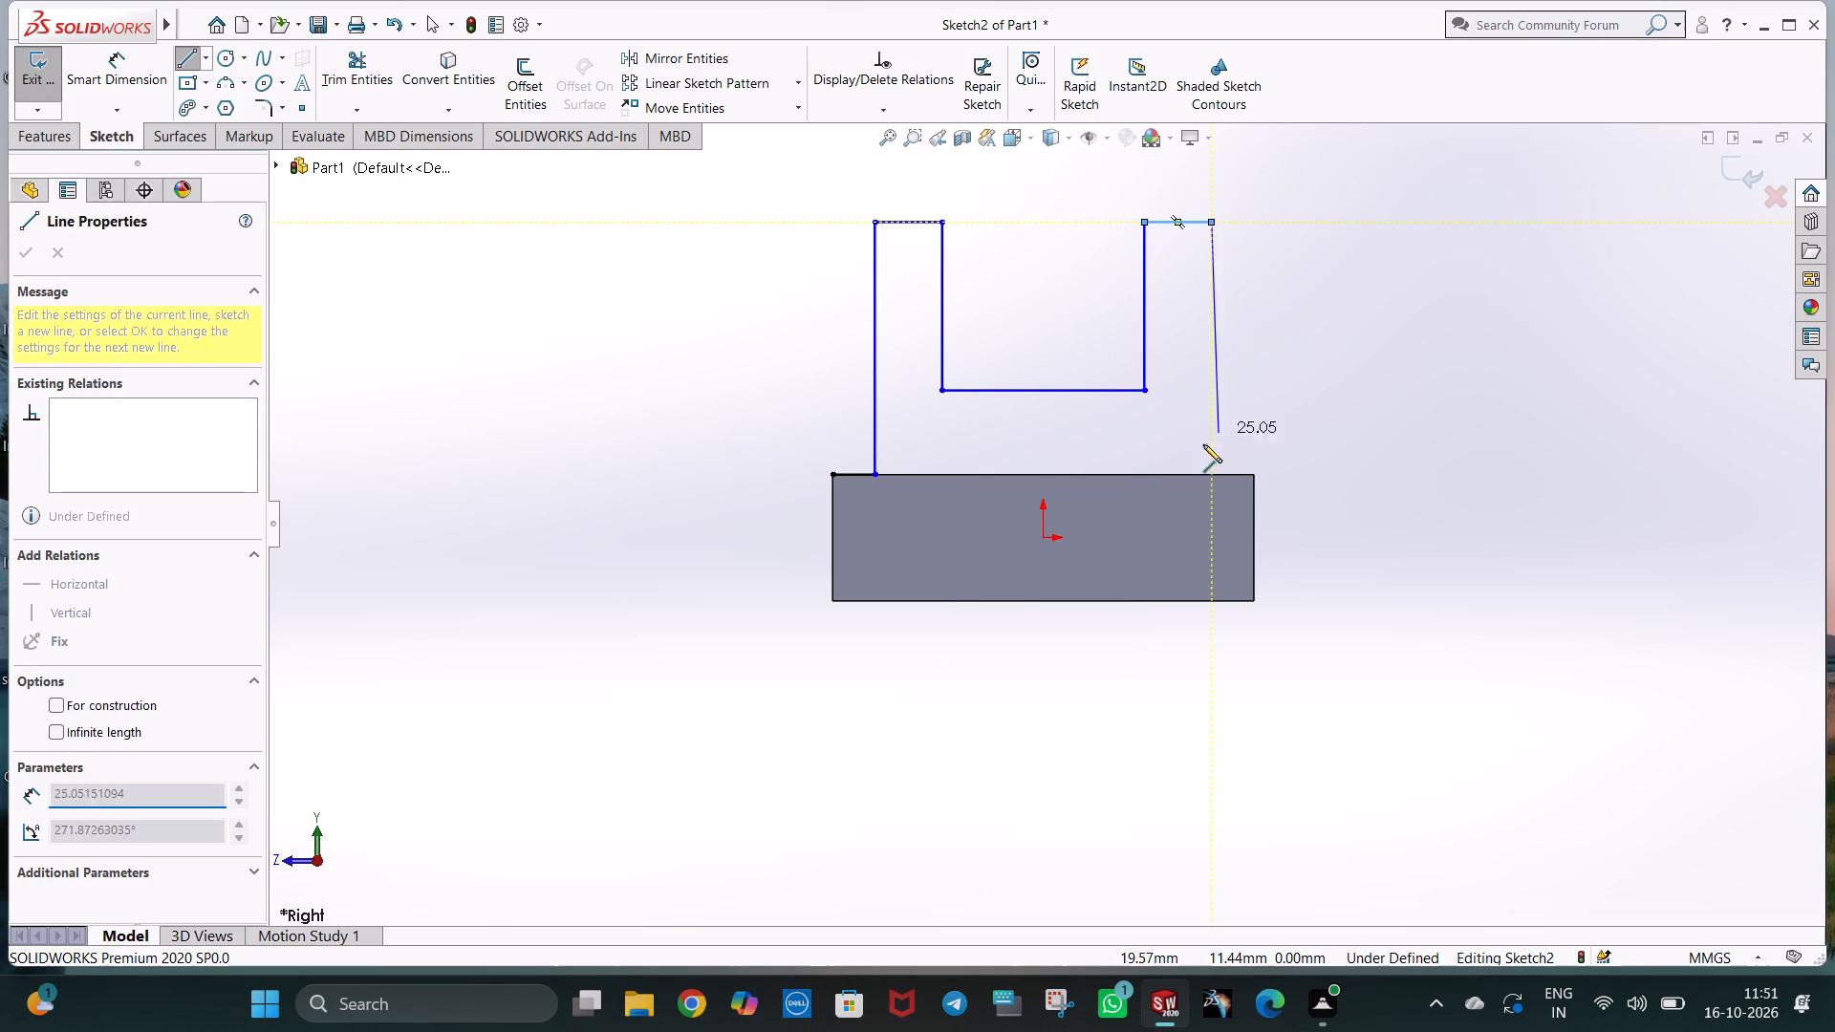
click(1211, 475)
click(877, 475)
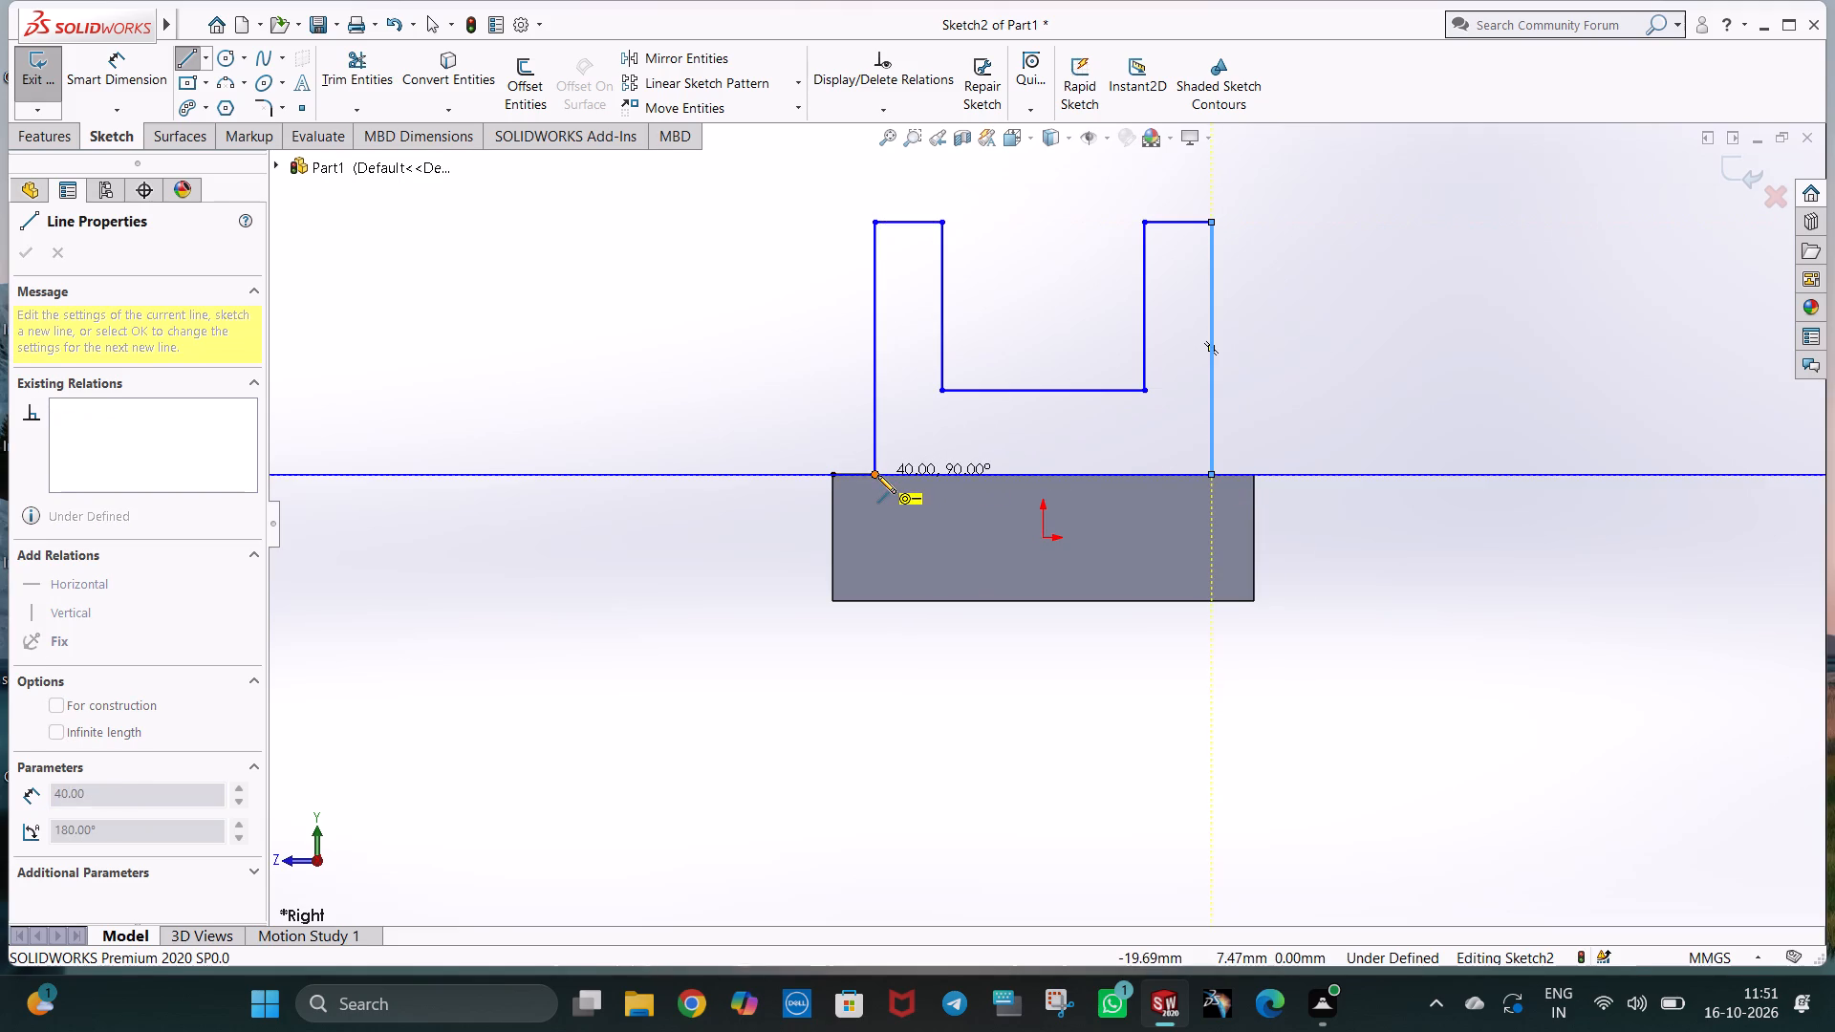
key(Escape)
Delete the short line along the block's top edge between the front corner and the front upright.
click(857, 475)
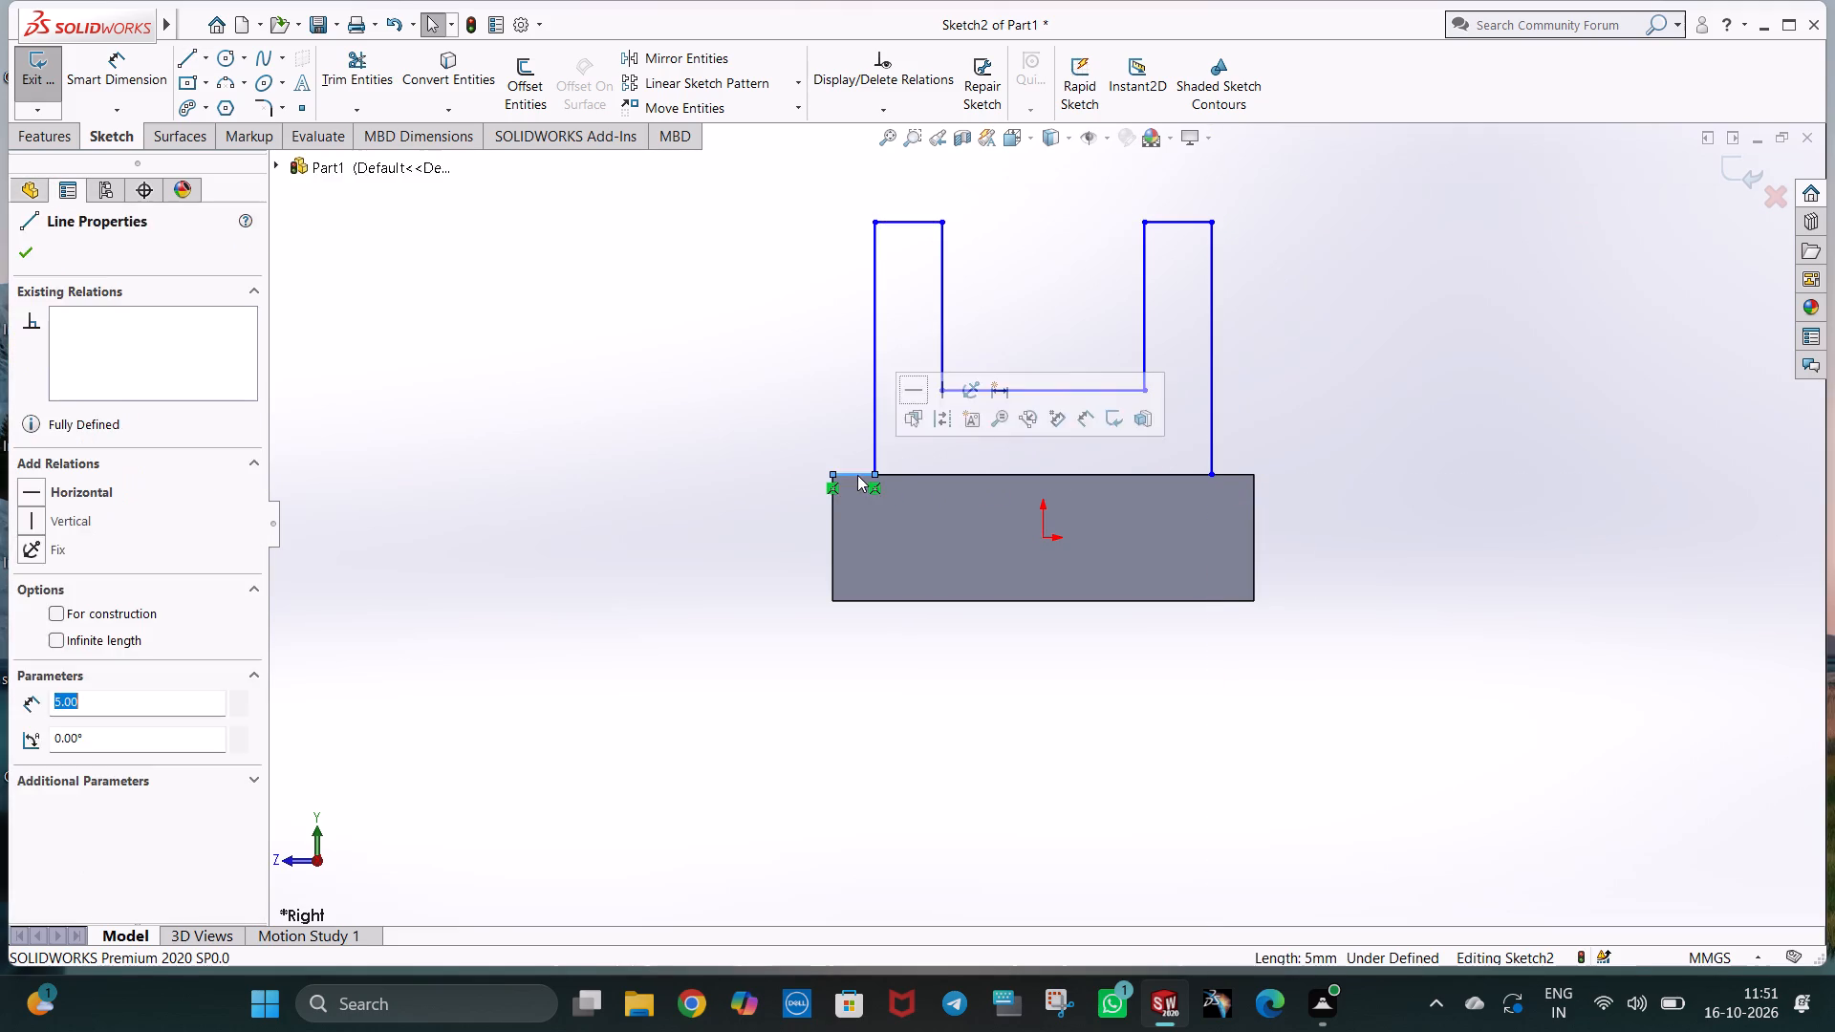
key(Delete)
click(766, 369)
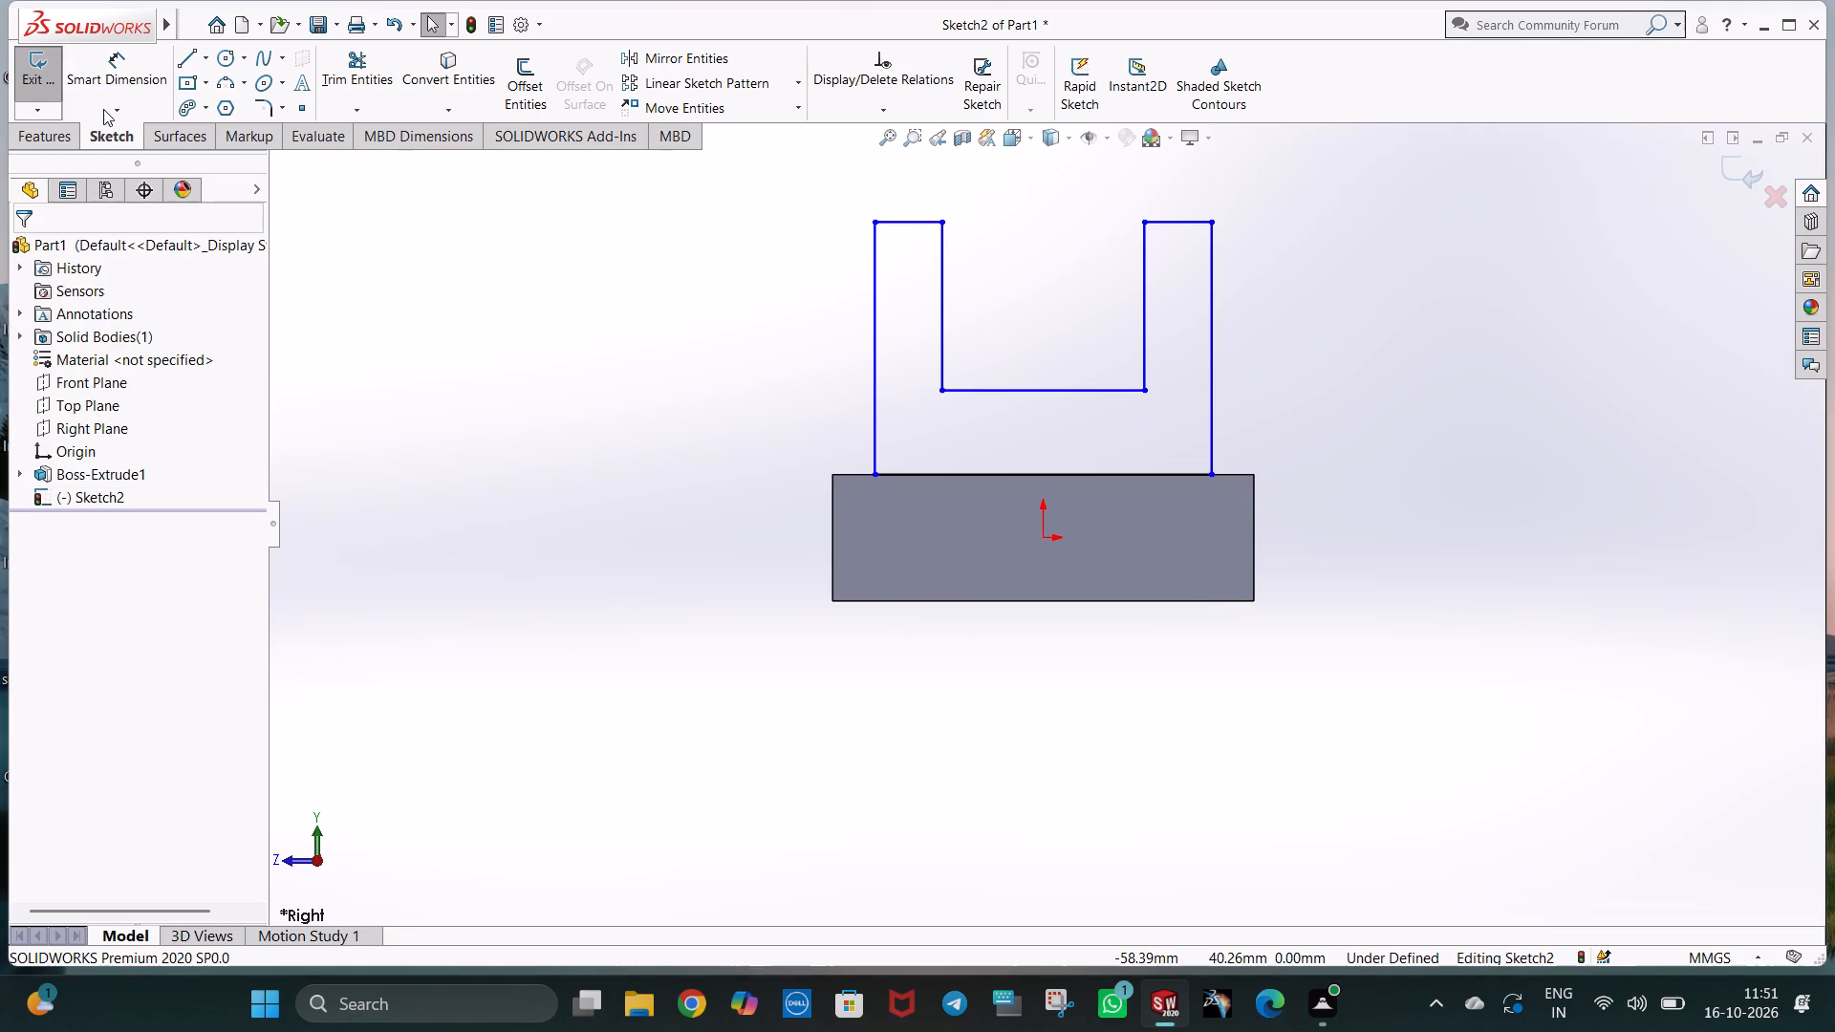
Dimension the width of the slot's floor line and the front upright's top edge, keeping the drawn lengths.
click(120, 72)
click(1025, 393)
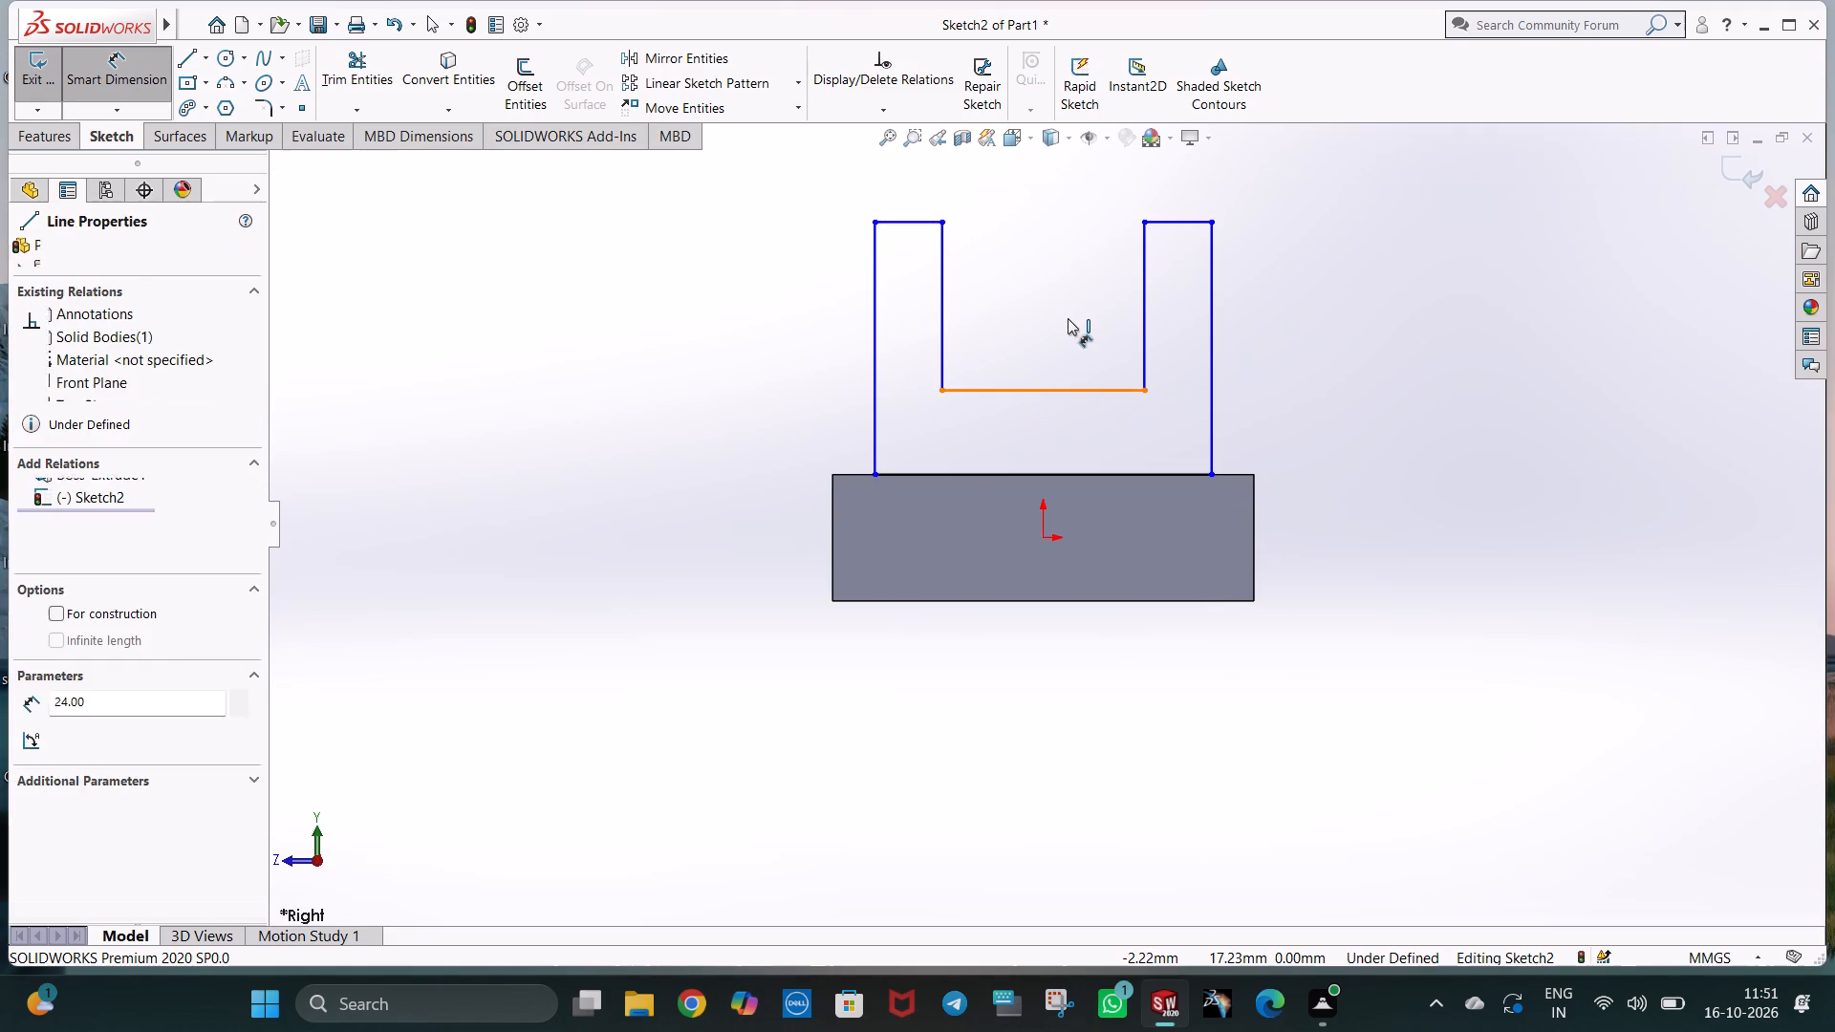
click(1039, 325)
click(955, 299)
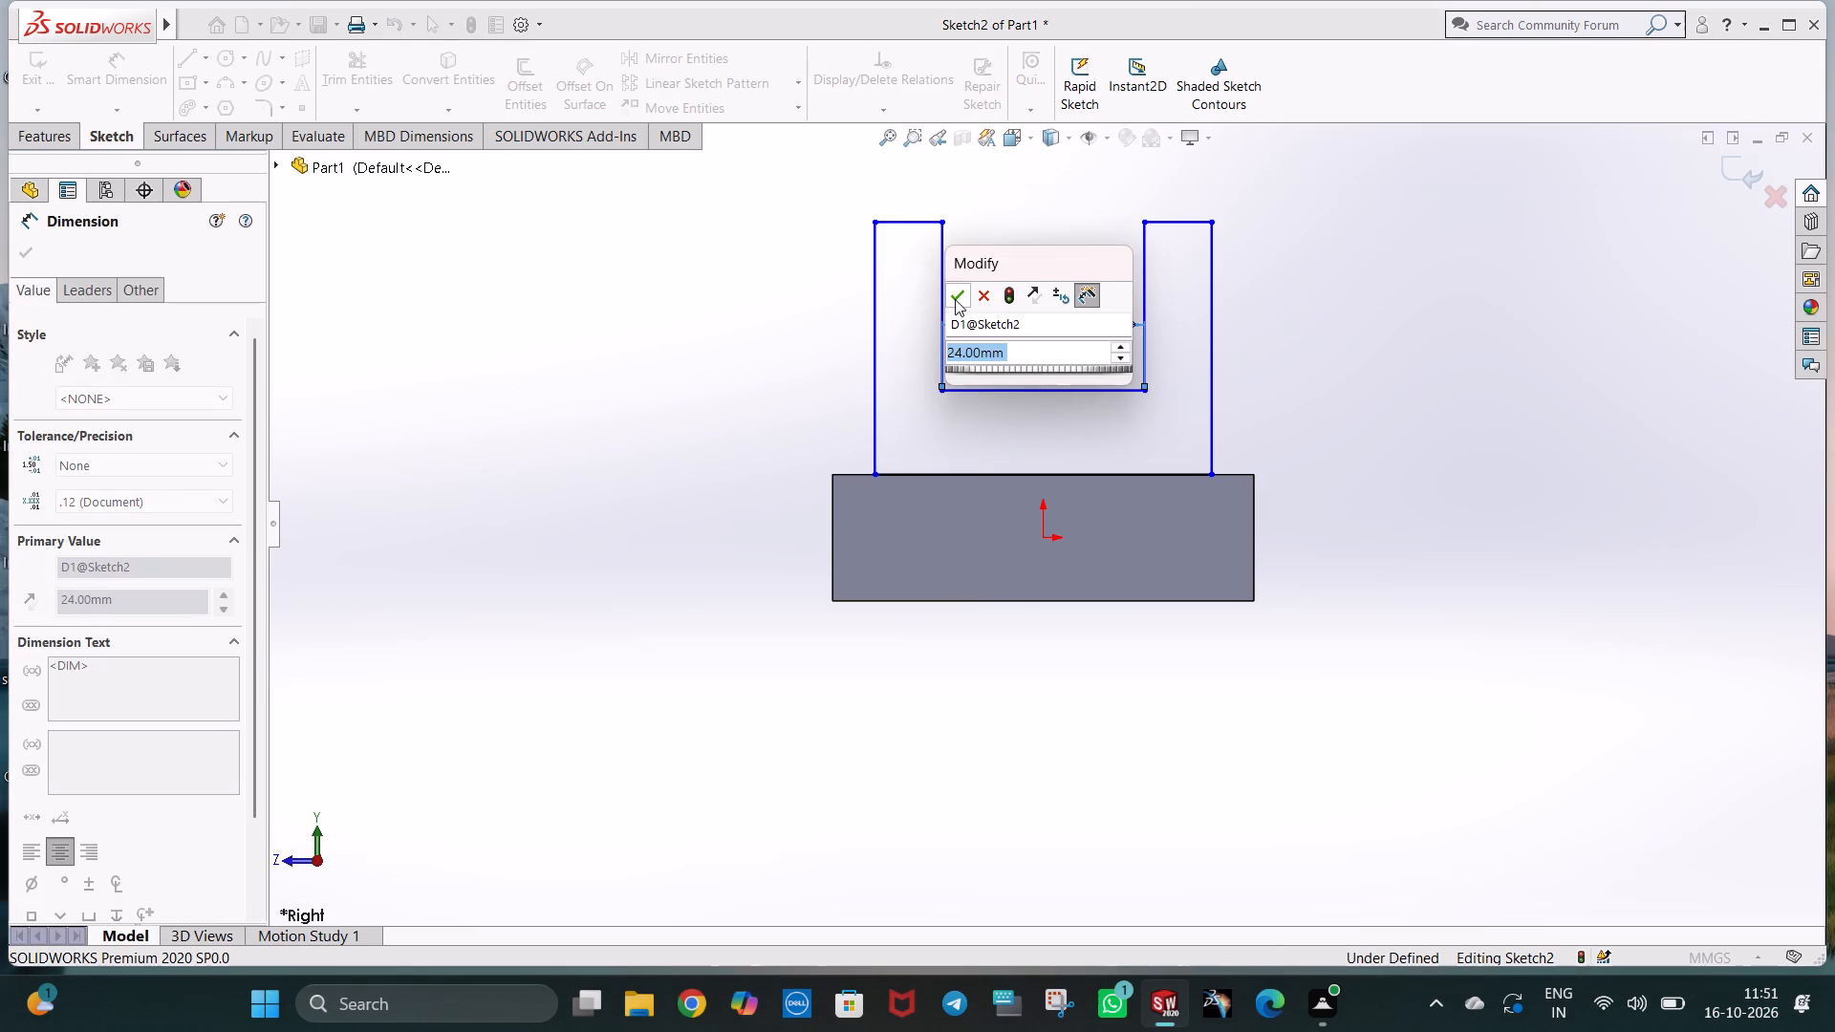
click(682, 323)
click(900, 222)
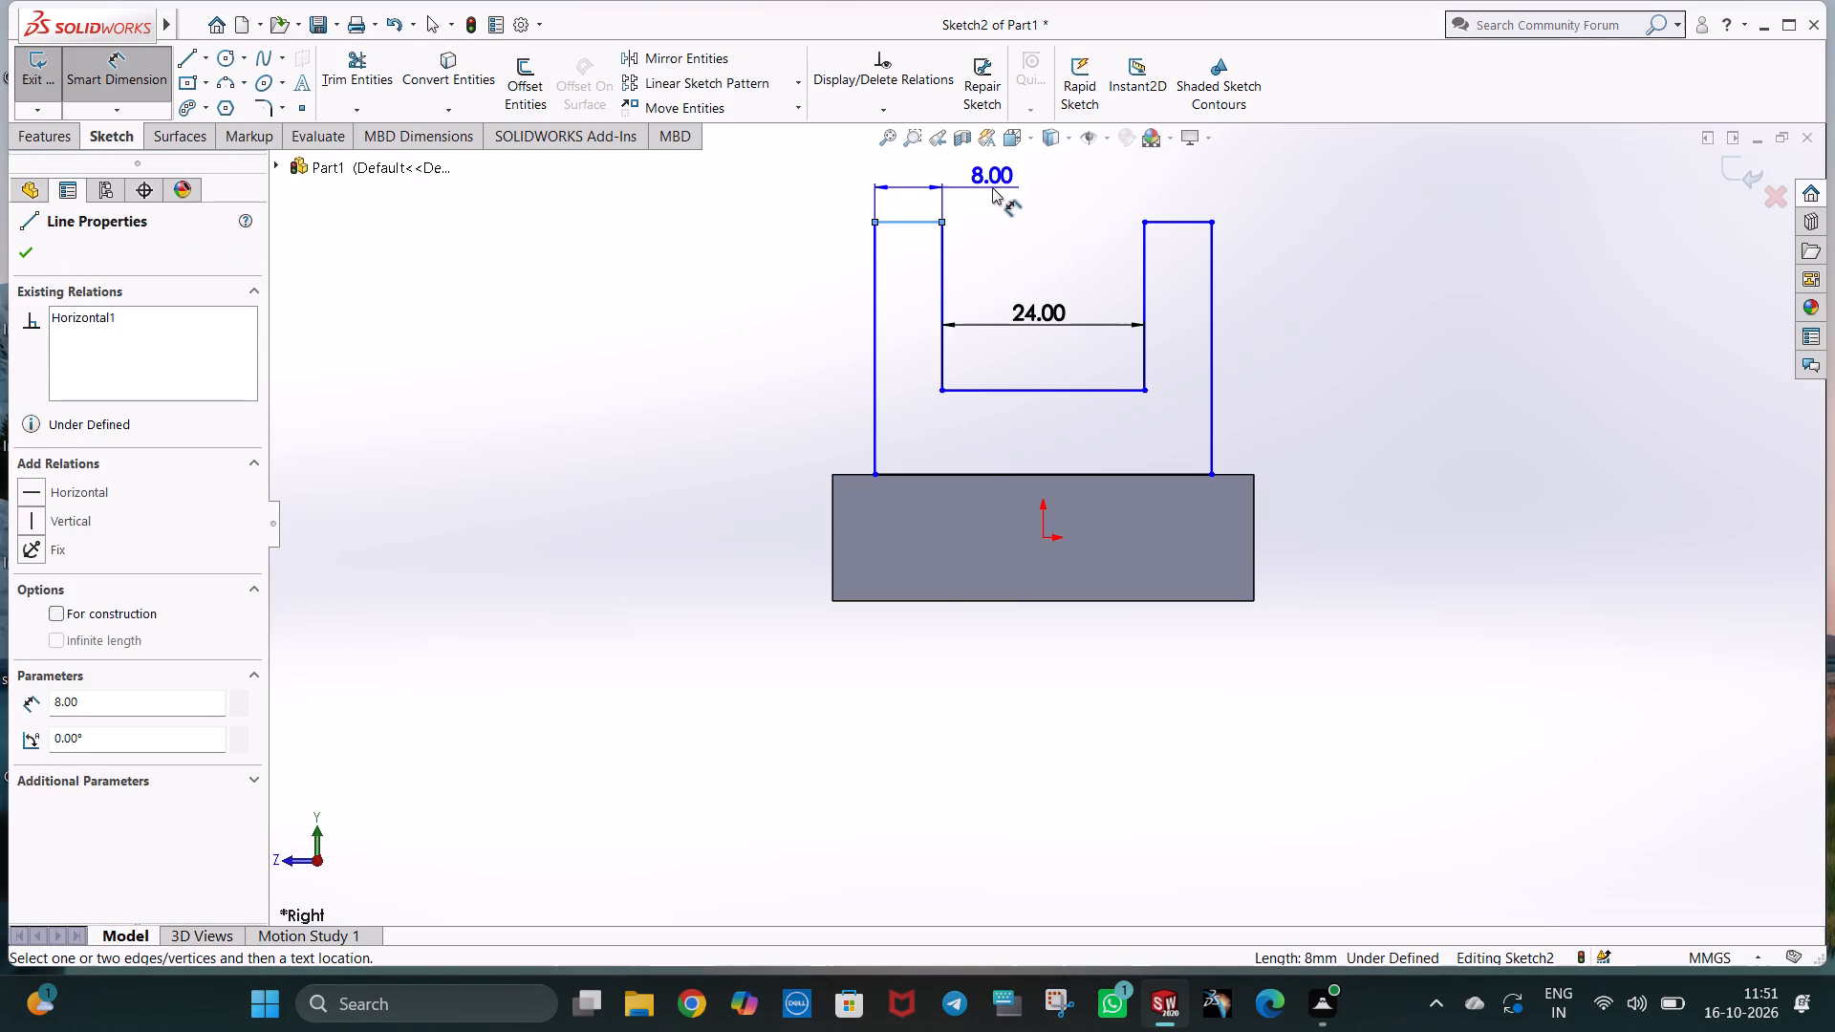
click(992, 187)
click(899, 161)
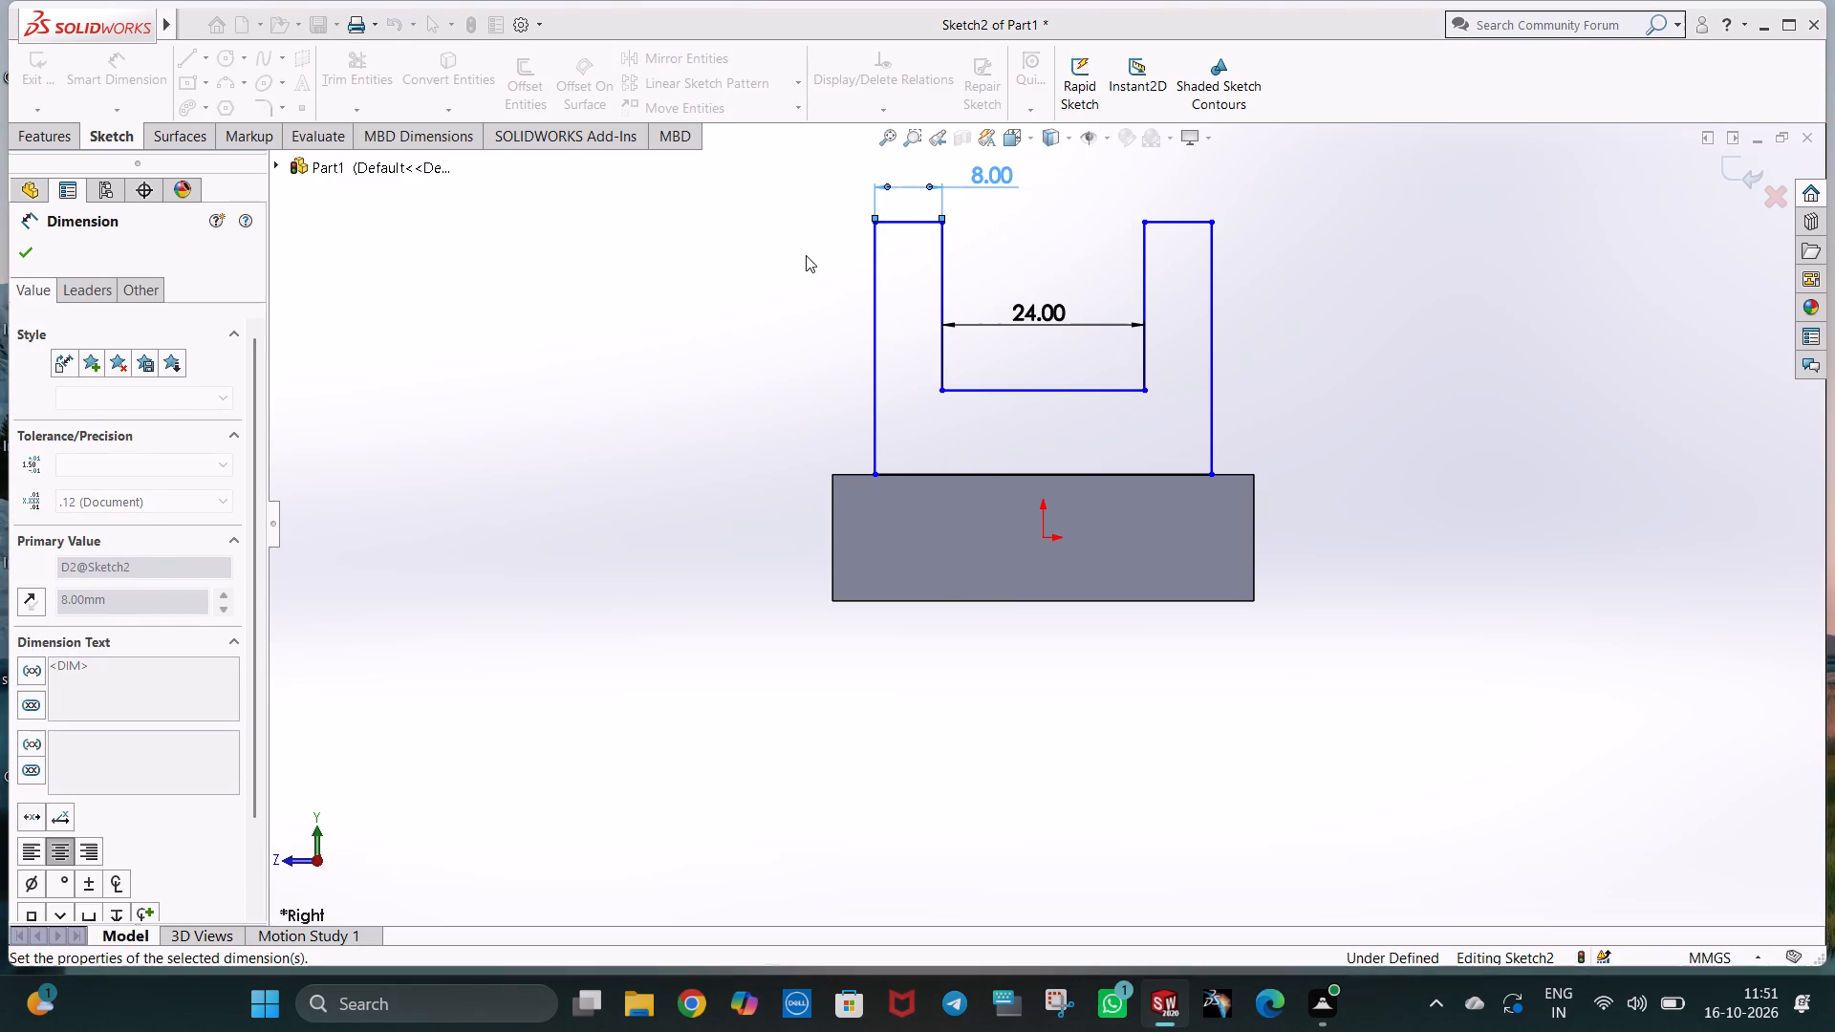
click(806, 255)
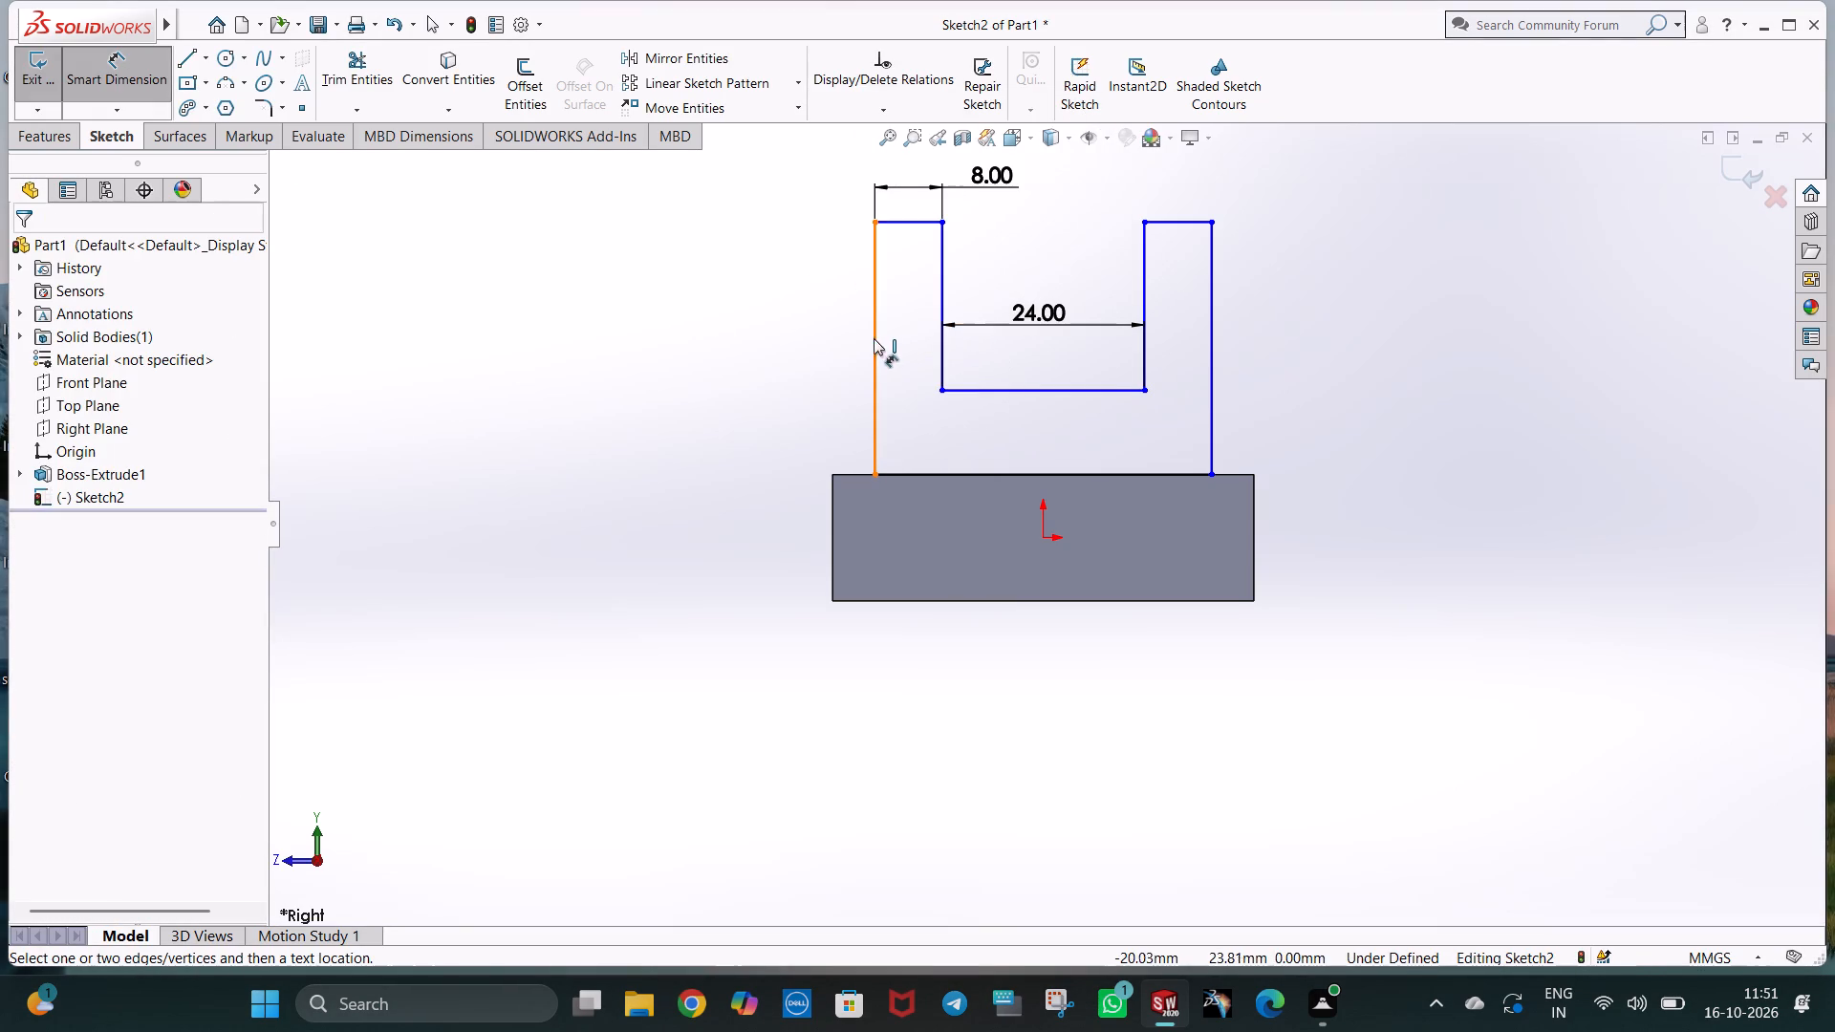
Dimension the front upright's outer height and the vertical distance from the origin to the slot's floor line.
click(872, 339)
click(825, 346)
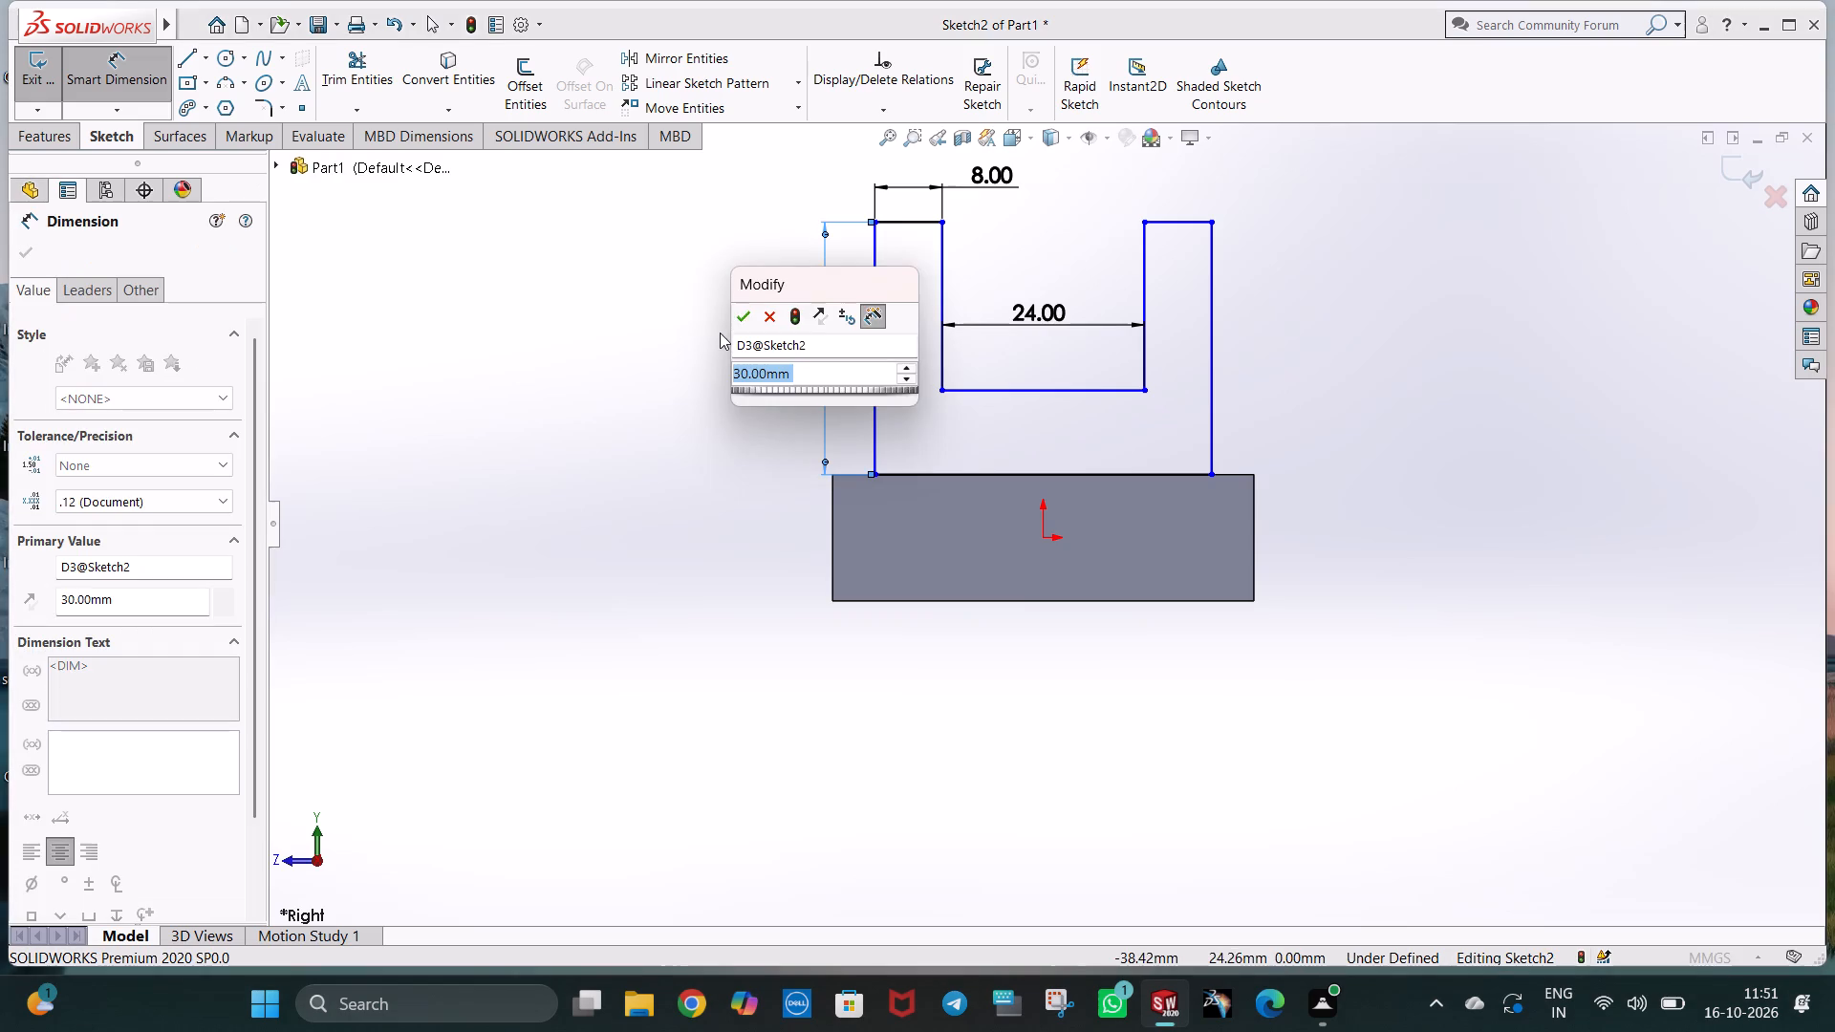
click(738, 312)
click(1352, 353)
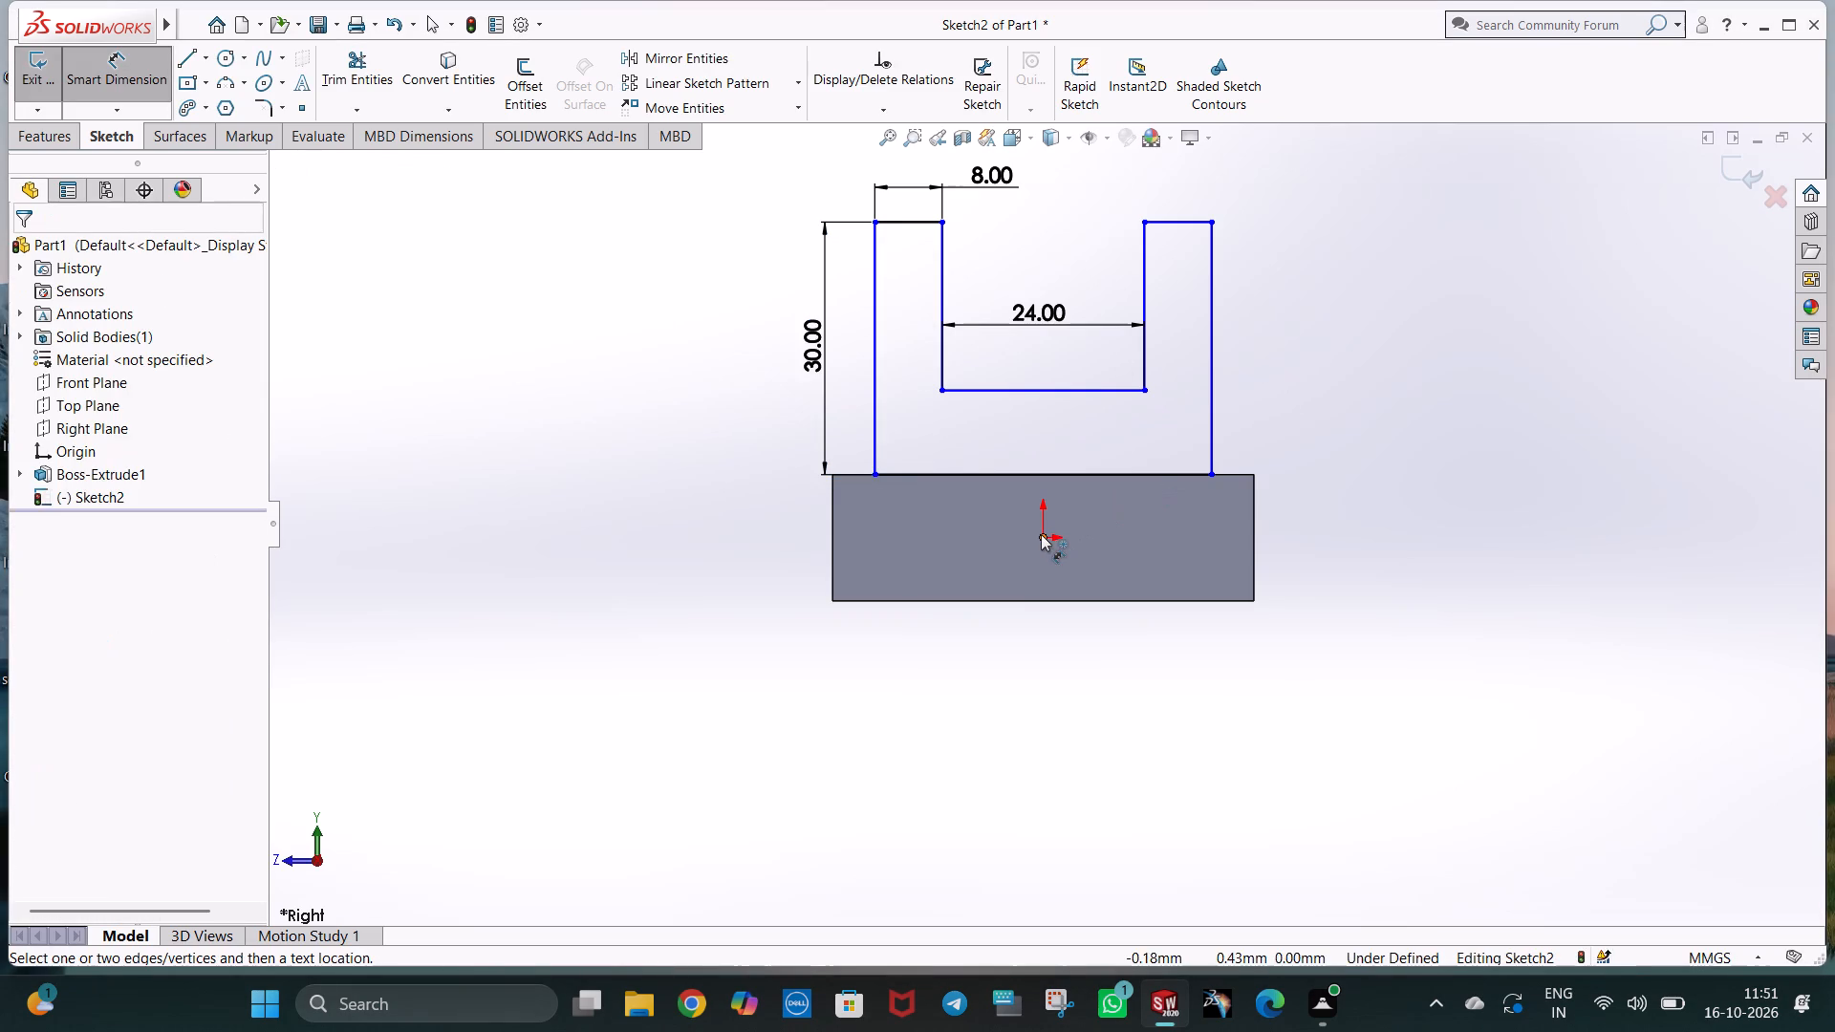
click(1041, 534)
click(1049, 387)
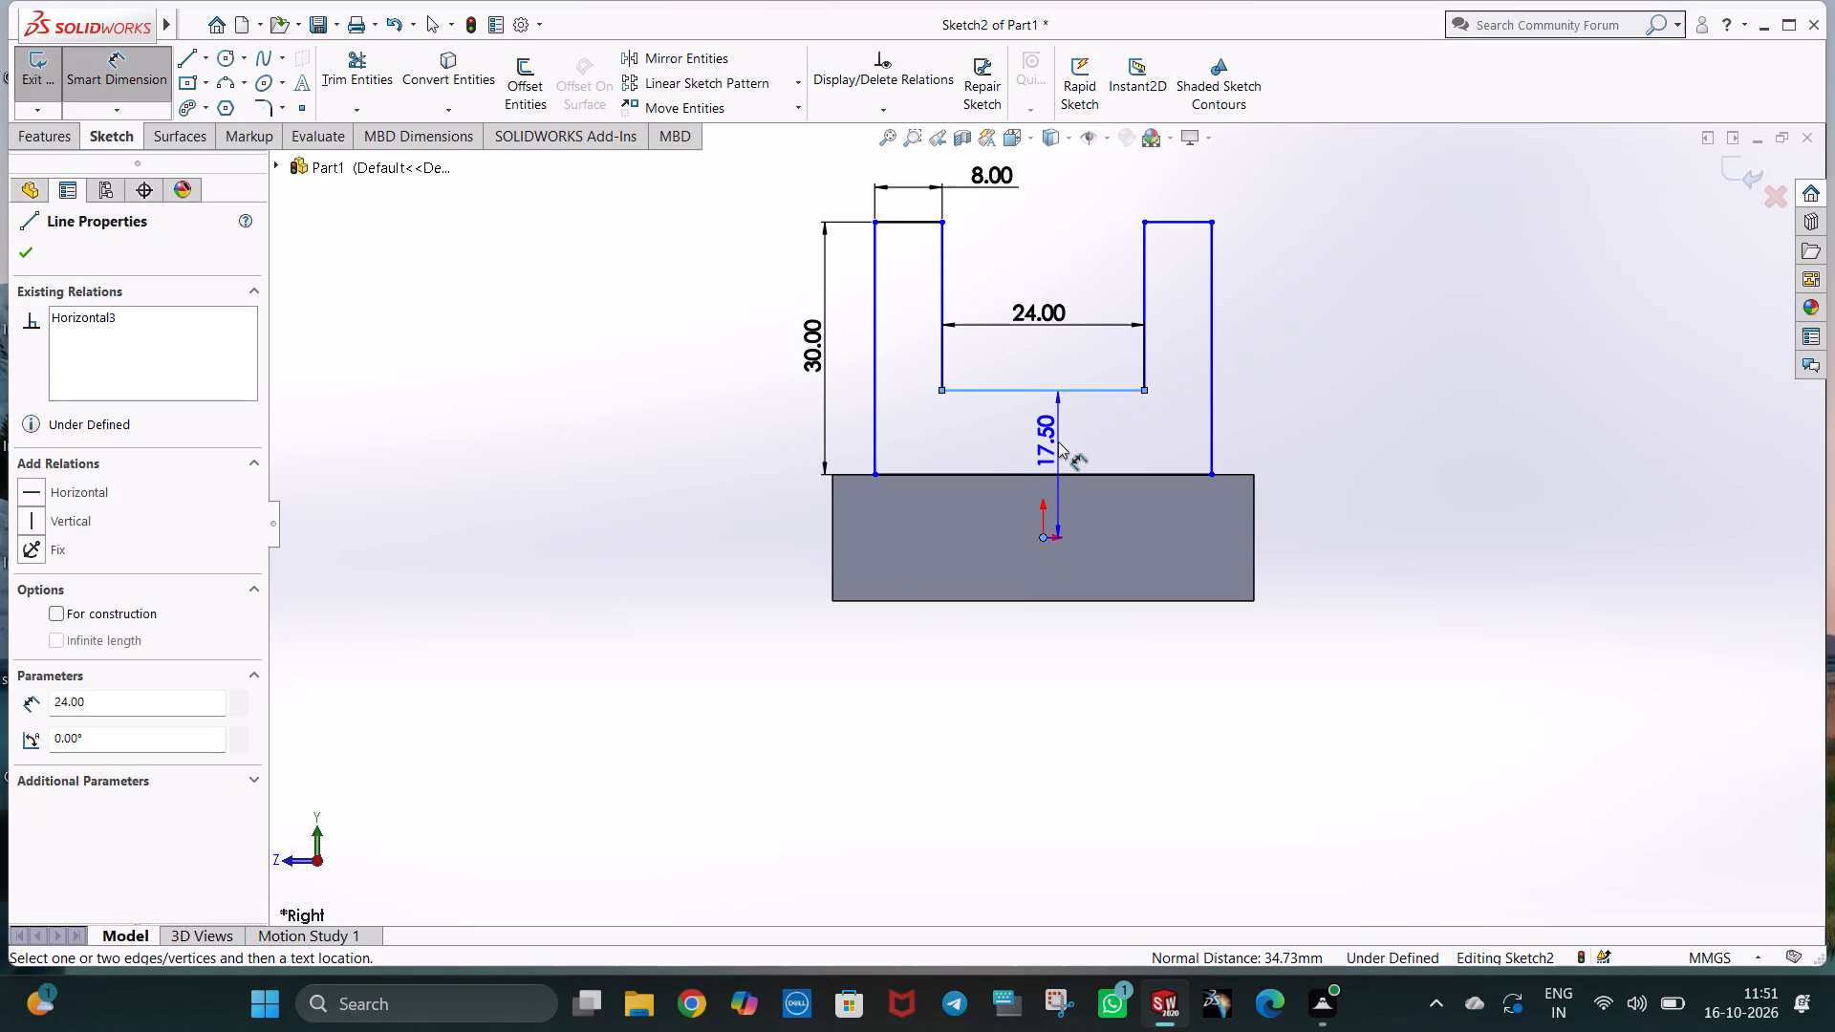
click(1058, 441)
click(978, 423)
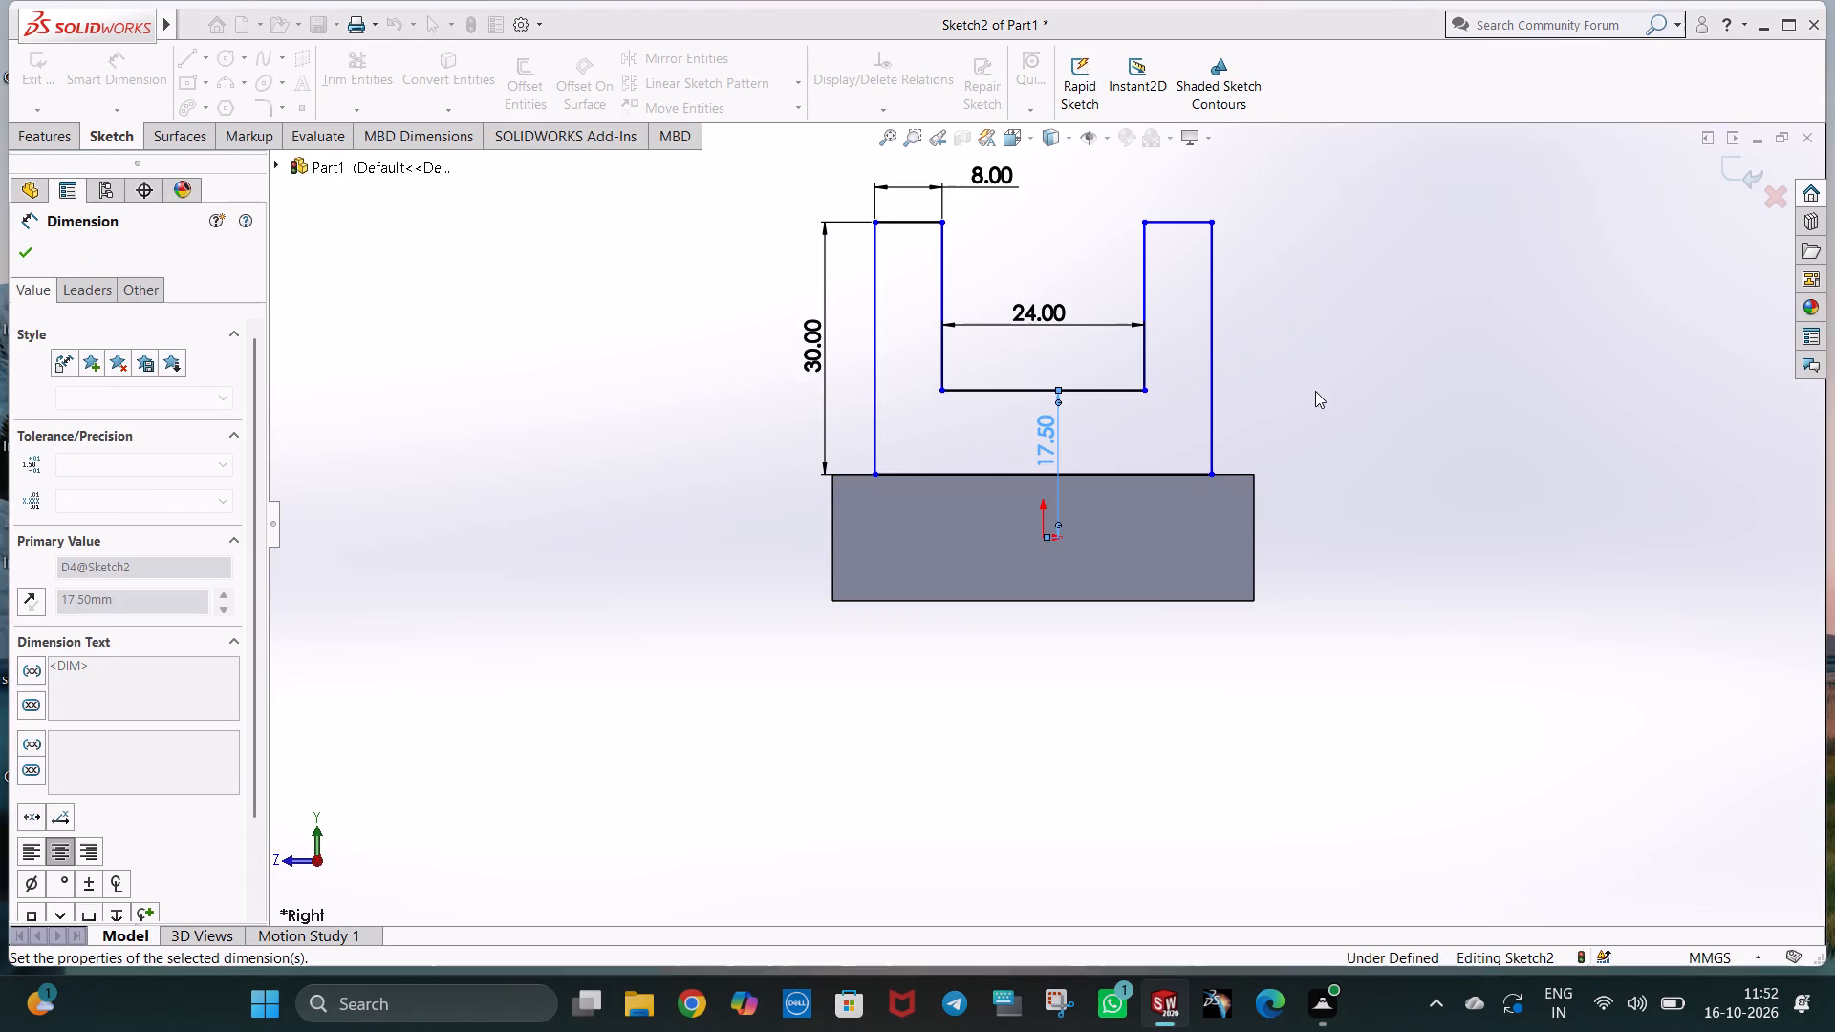
click(1315, 391)
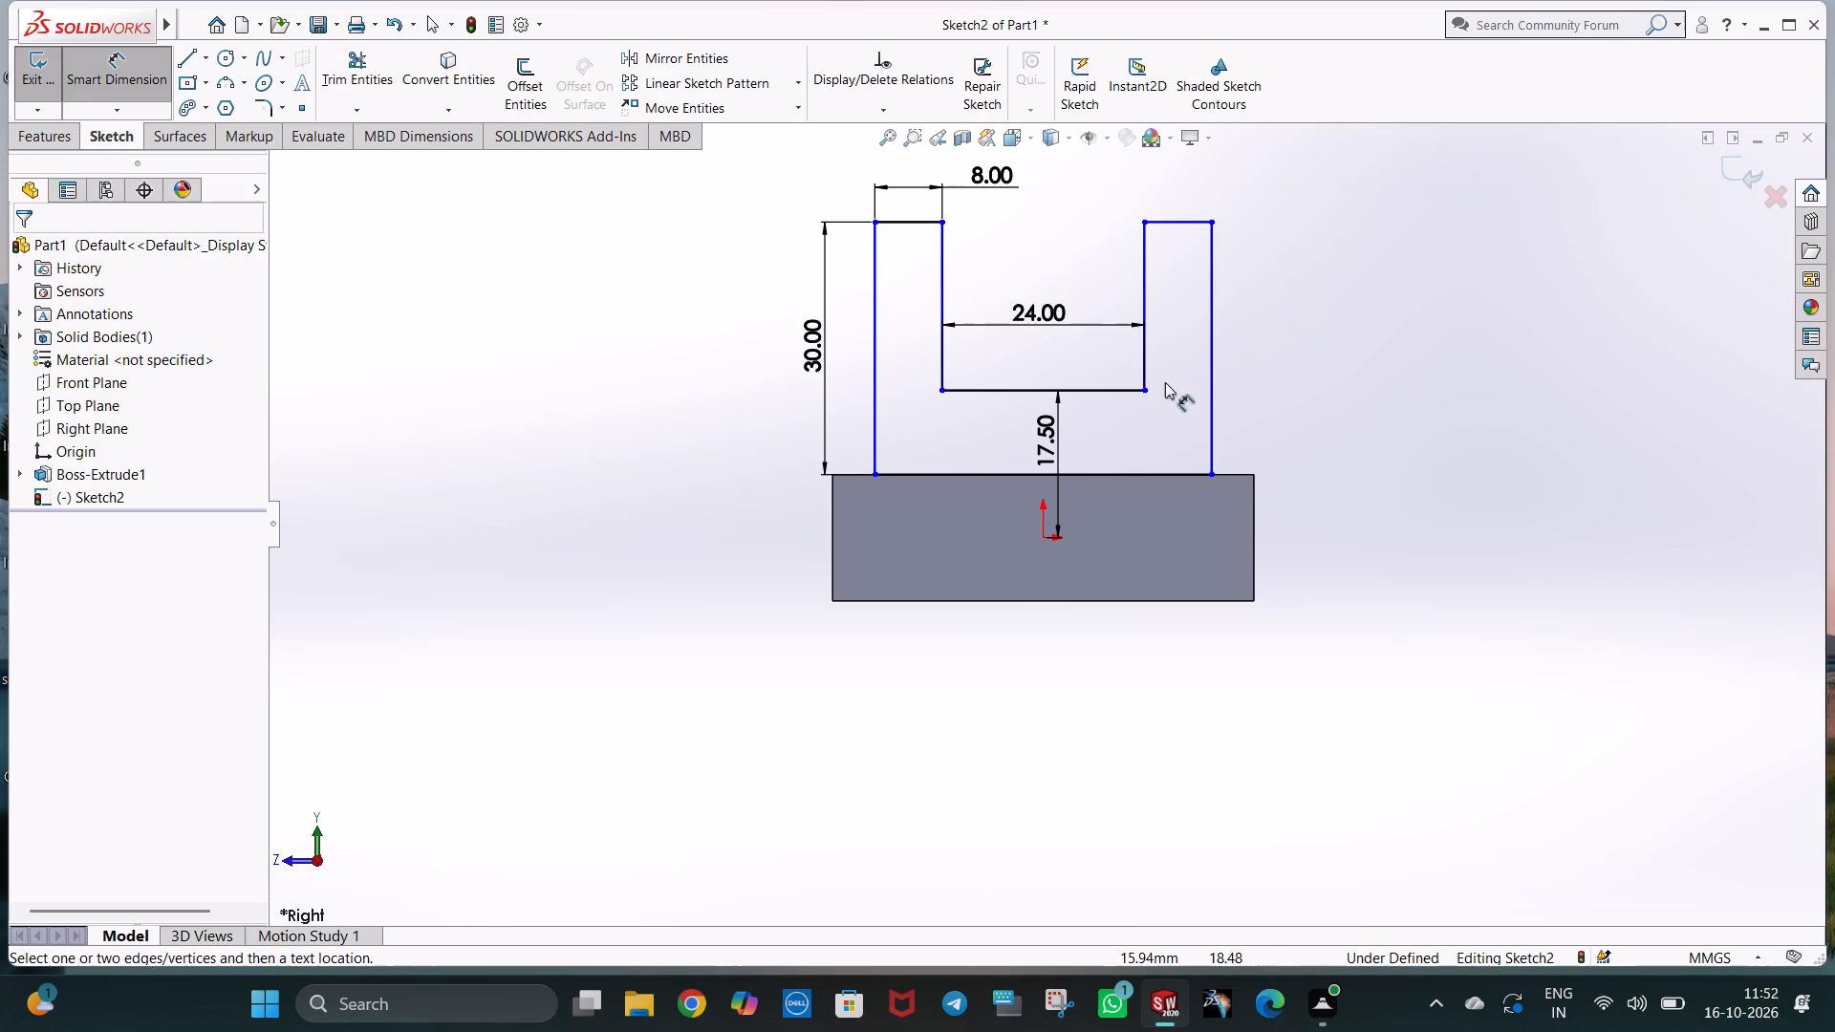
Dimension the rear upright's width between its inner and outer vertical lines.
click(1144, 357)
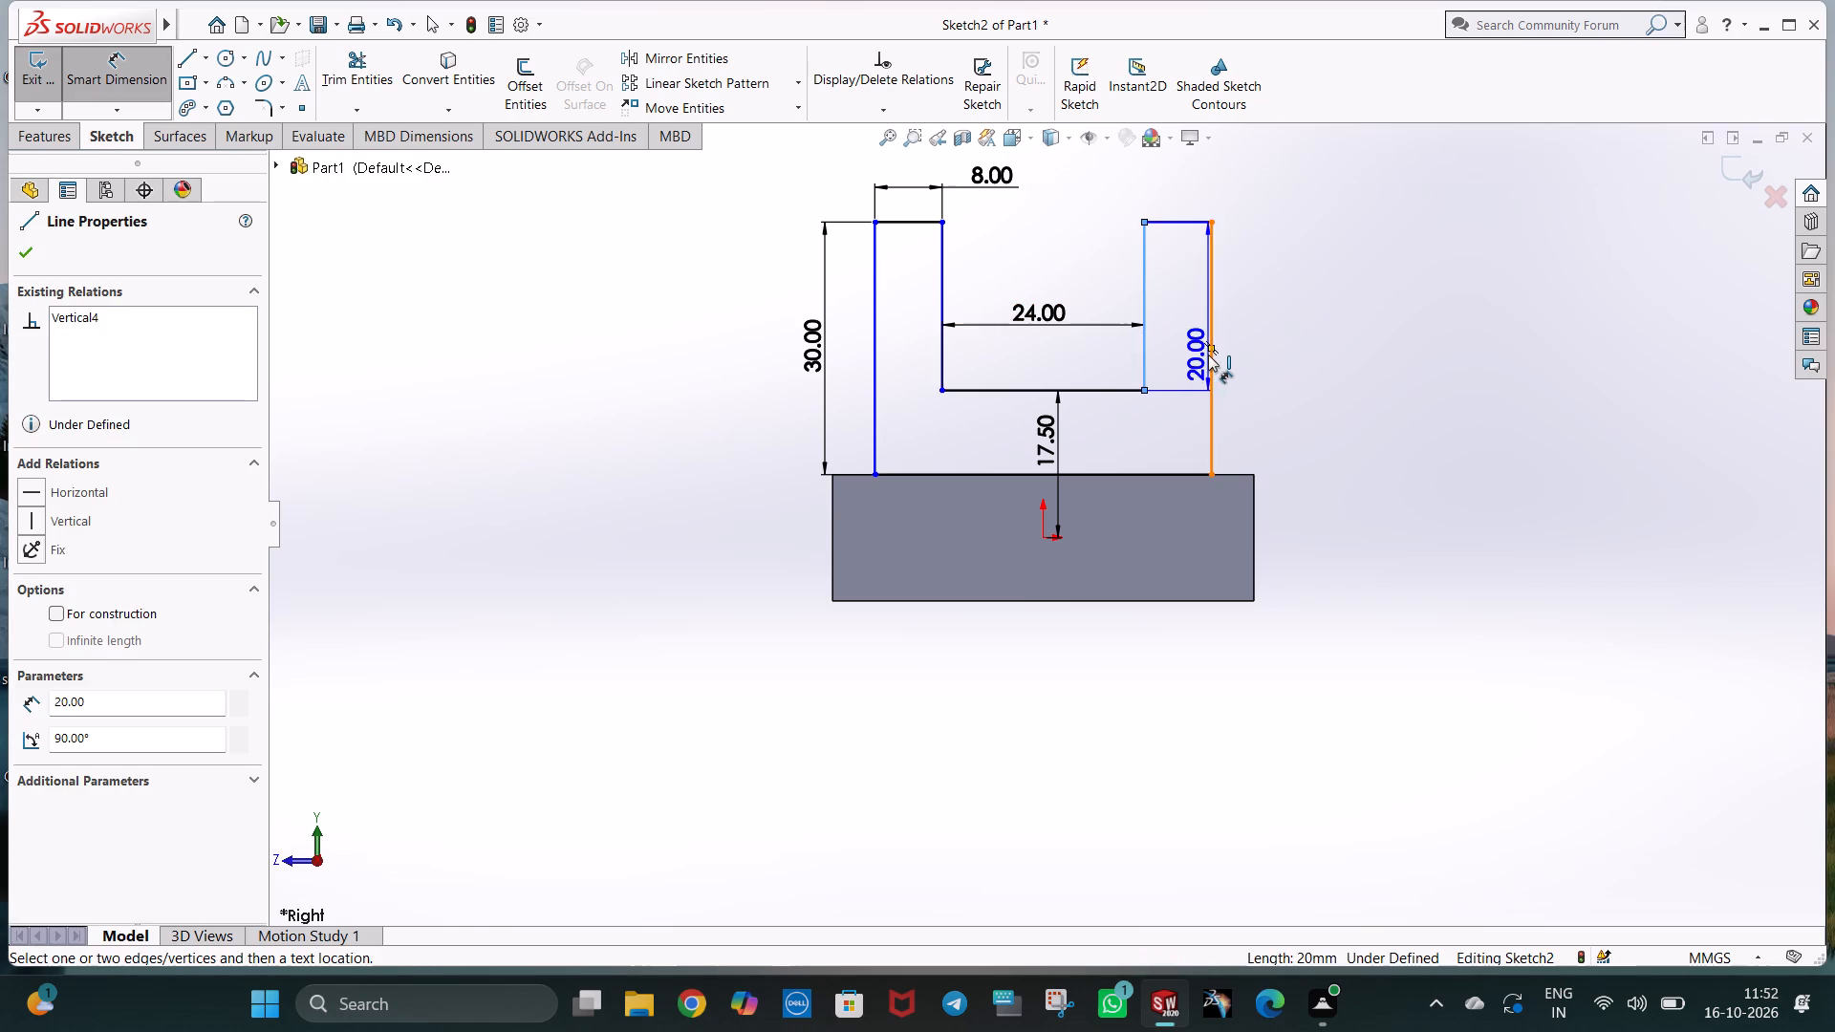
click(1208, 354)
click(1184, 416)
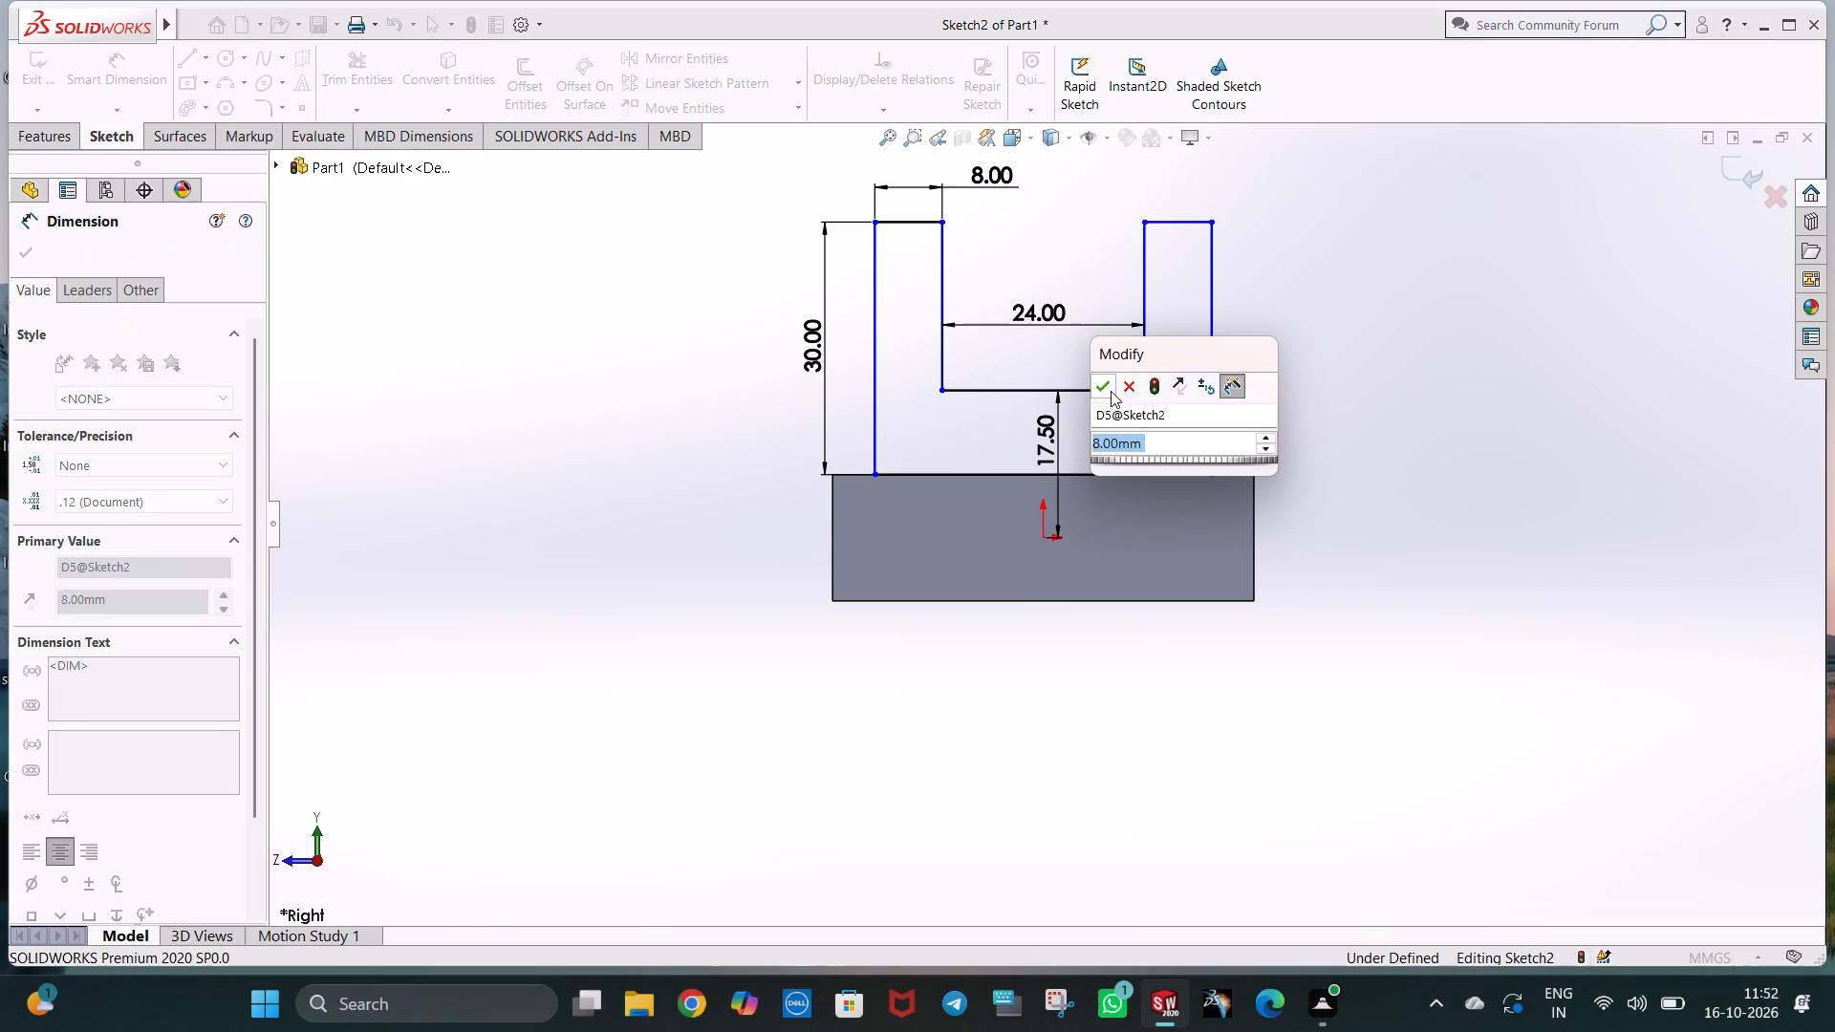
click(1109, 387)
click(1405, 331)
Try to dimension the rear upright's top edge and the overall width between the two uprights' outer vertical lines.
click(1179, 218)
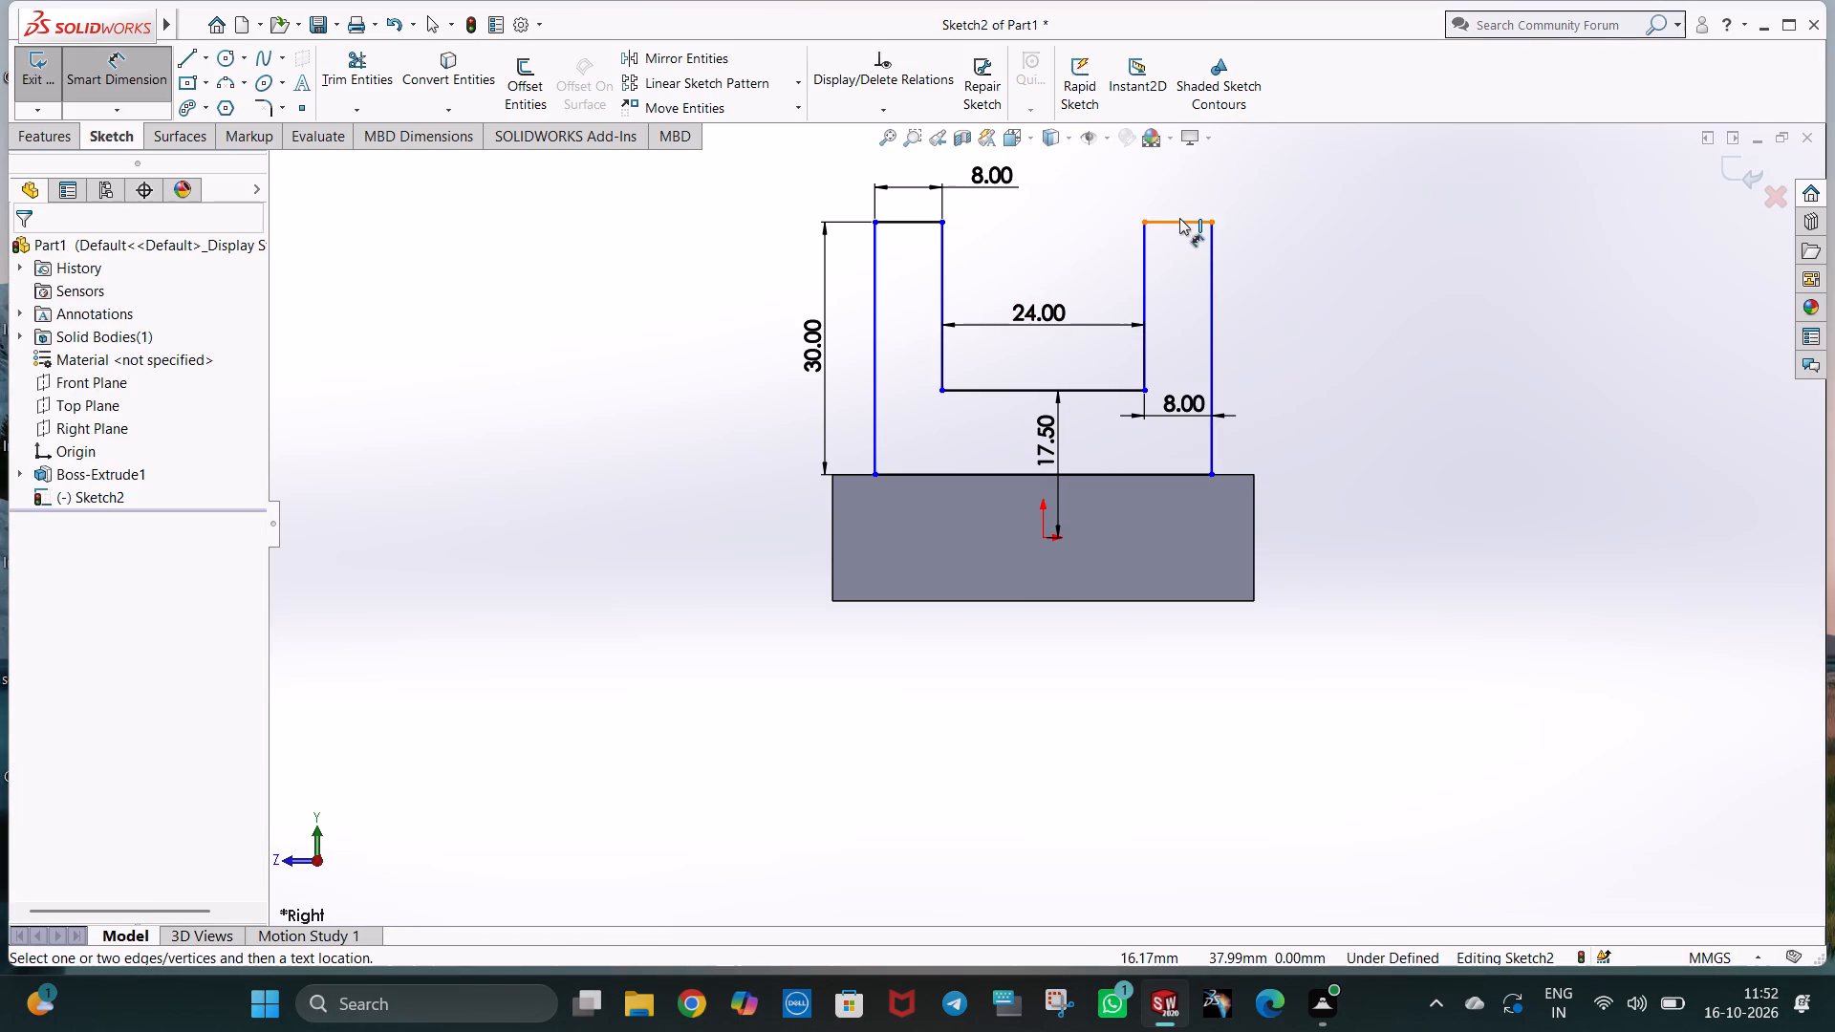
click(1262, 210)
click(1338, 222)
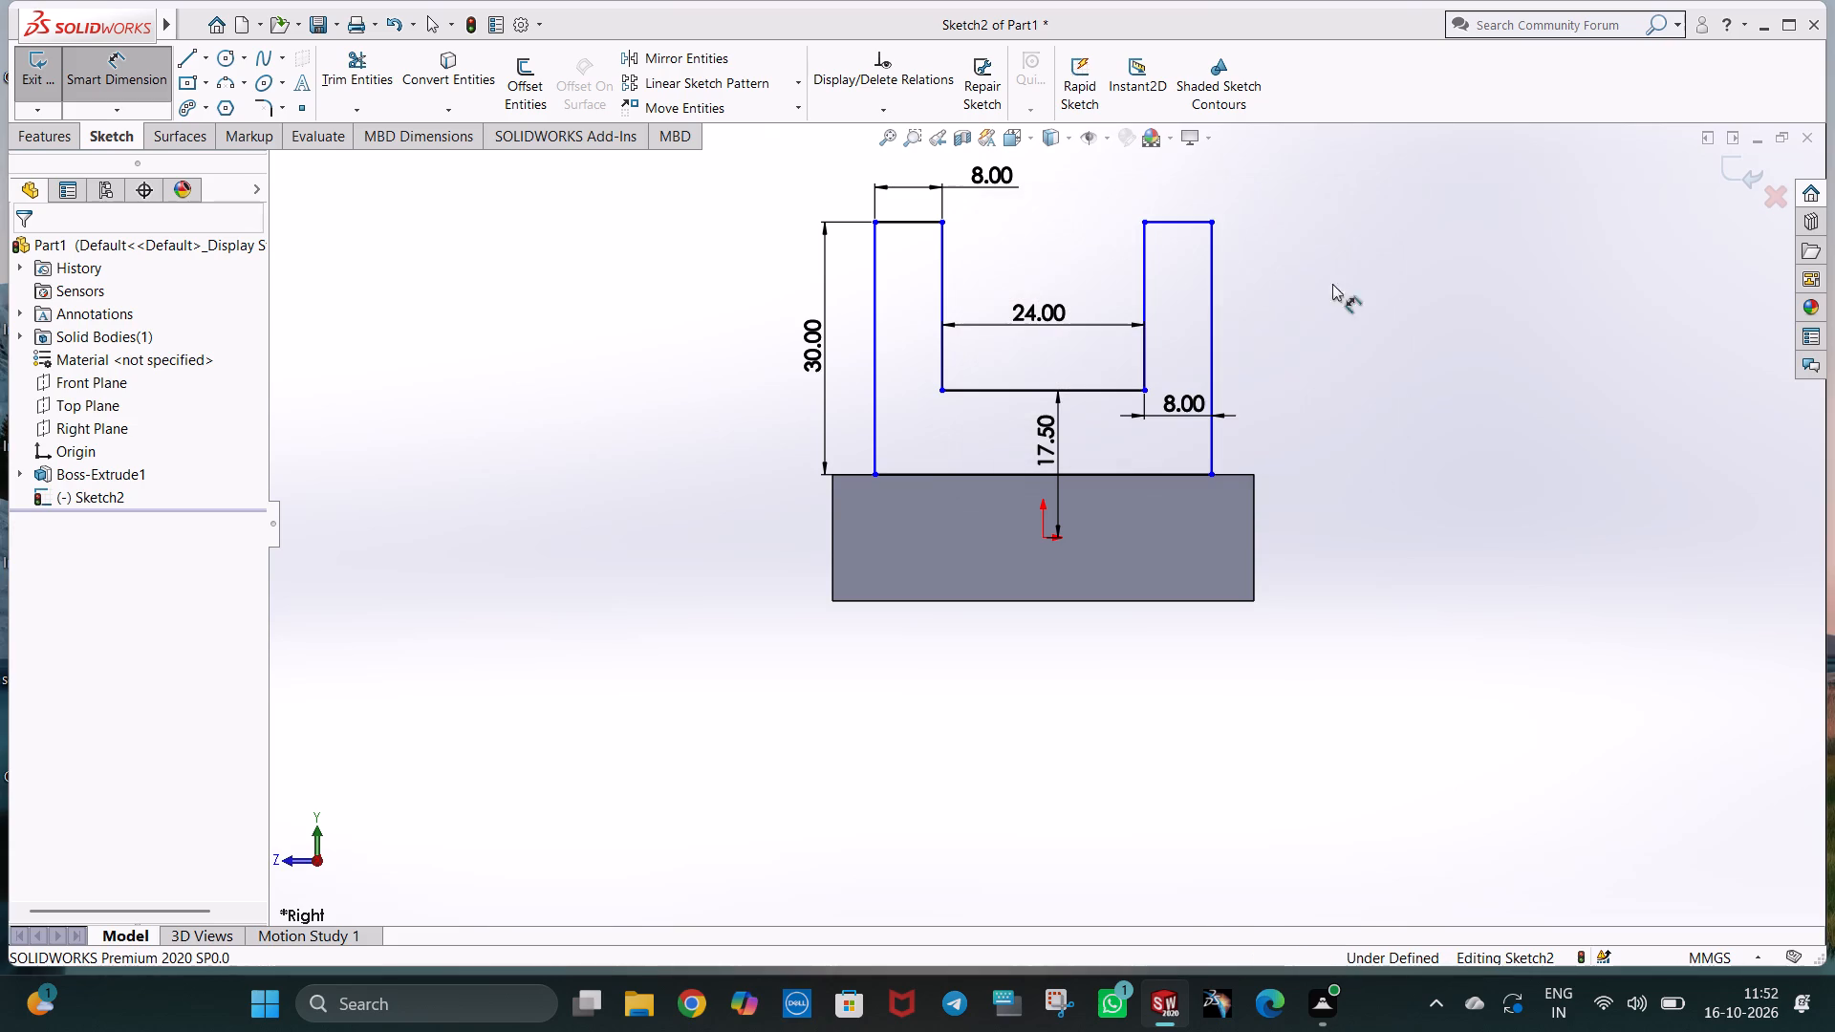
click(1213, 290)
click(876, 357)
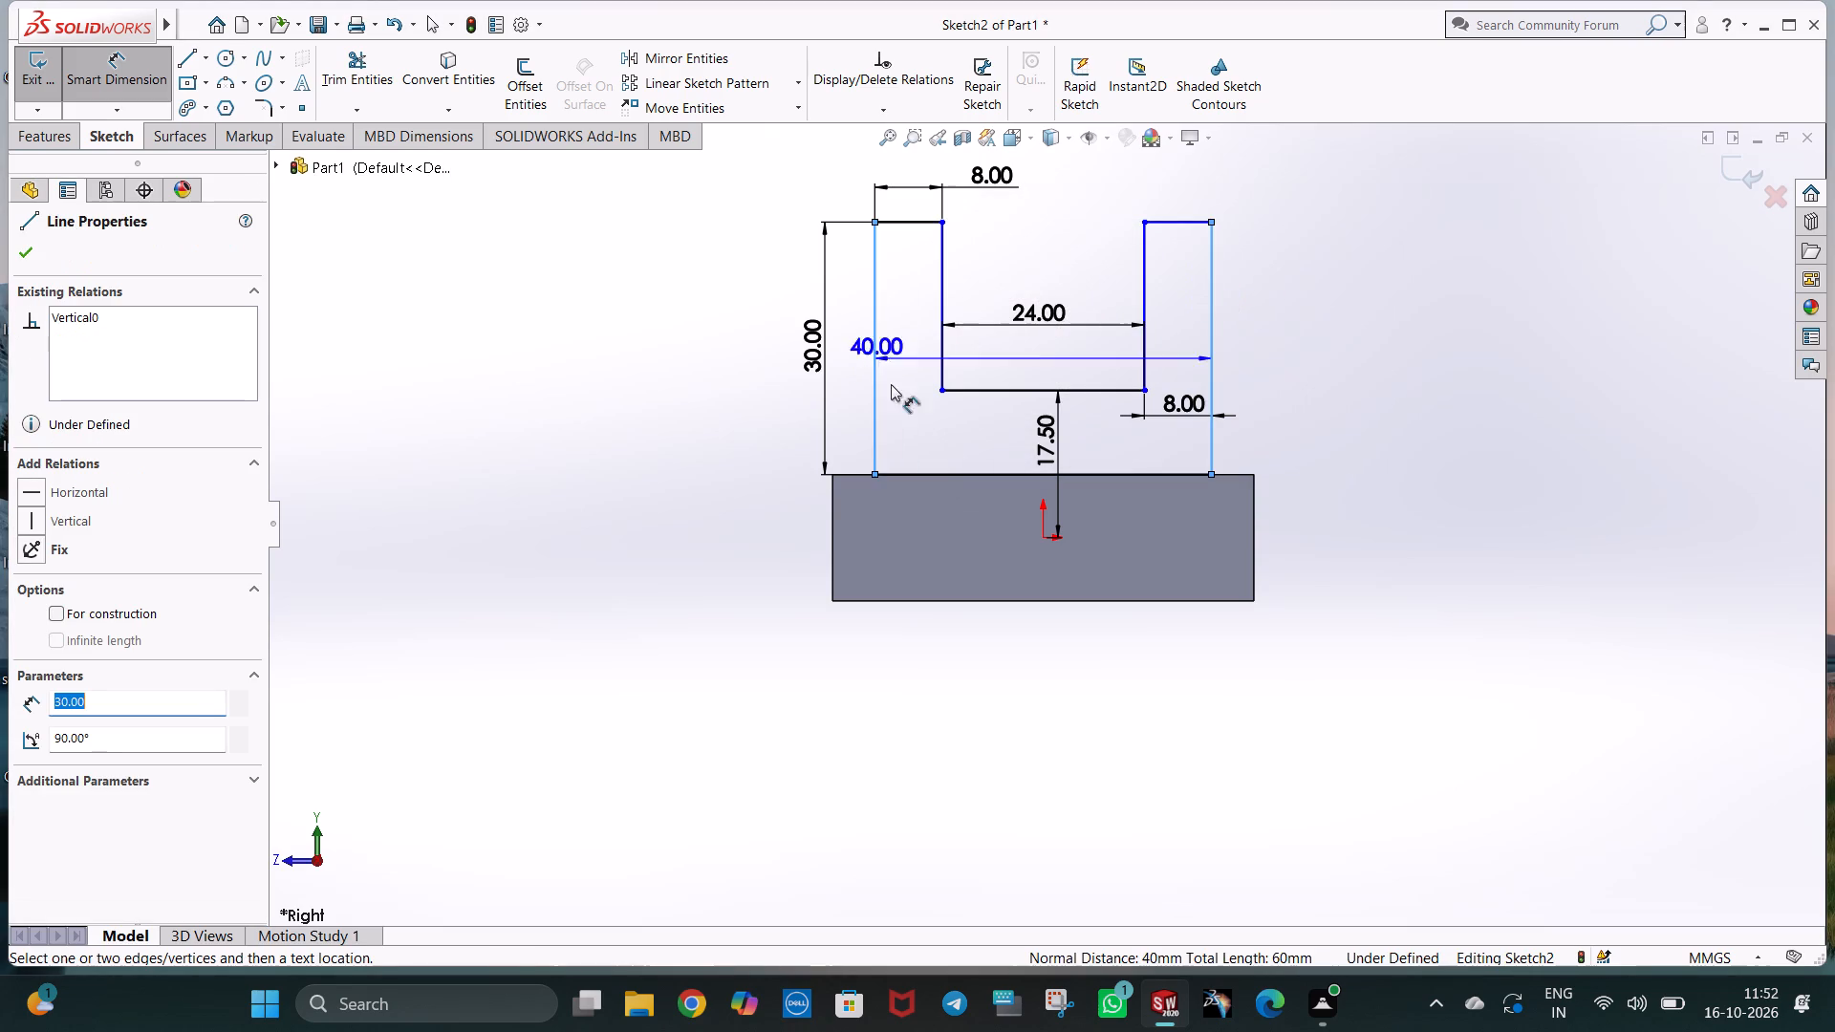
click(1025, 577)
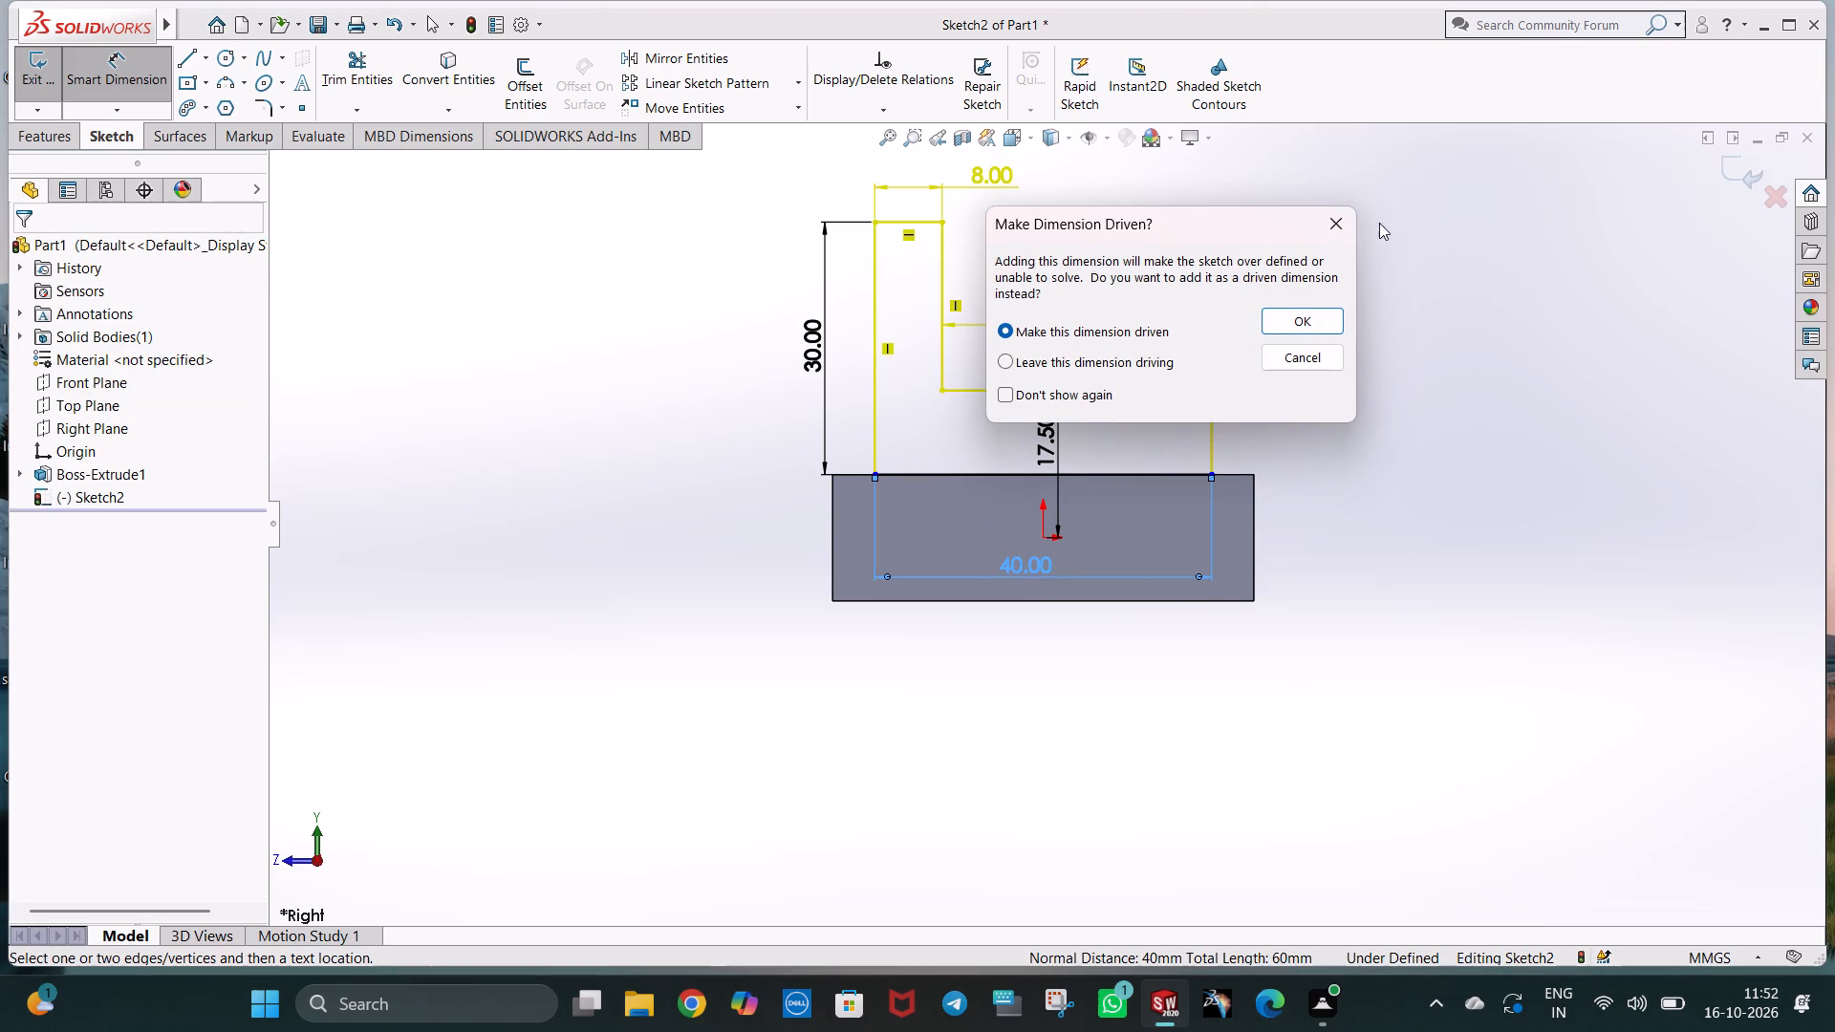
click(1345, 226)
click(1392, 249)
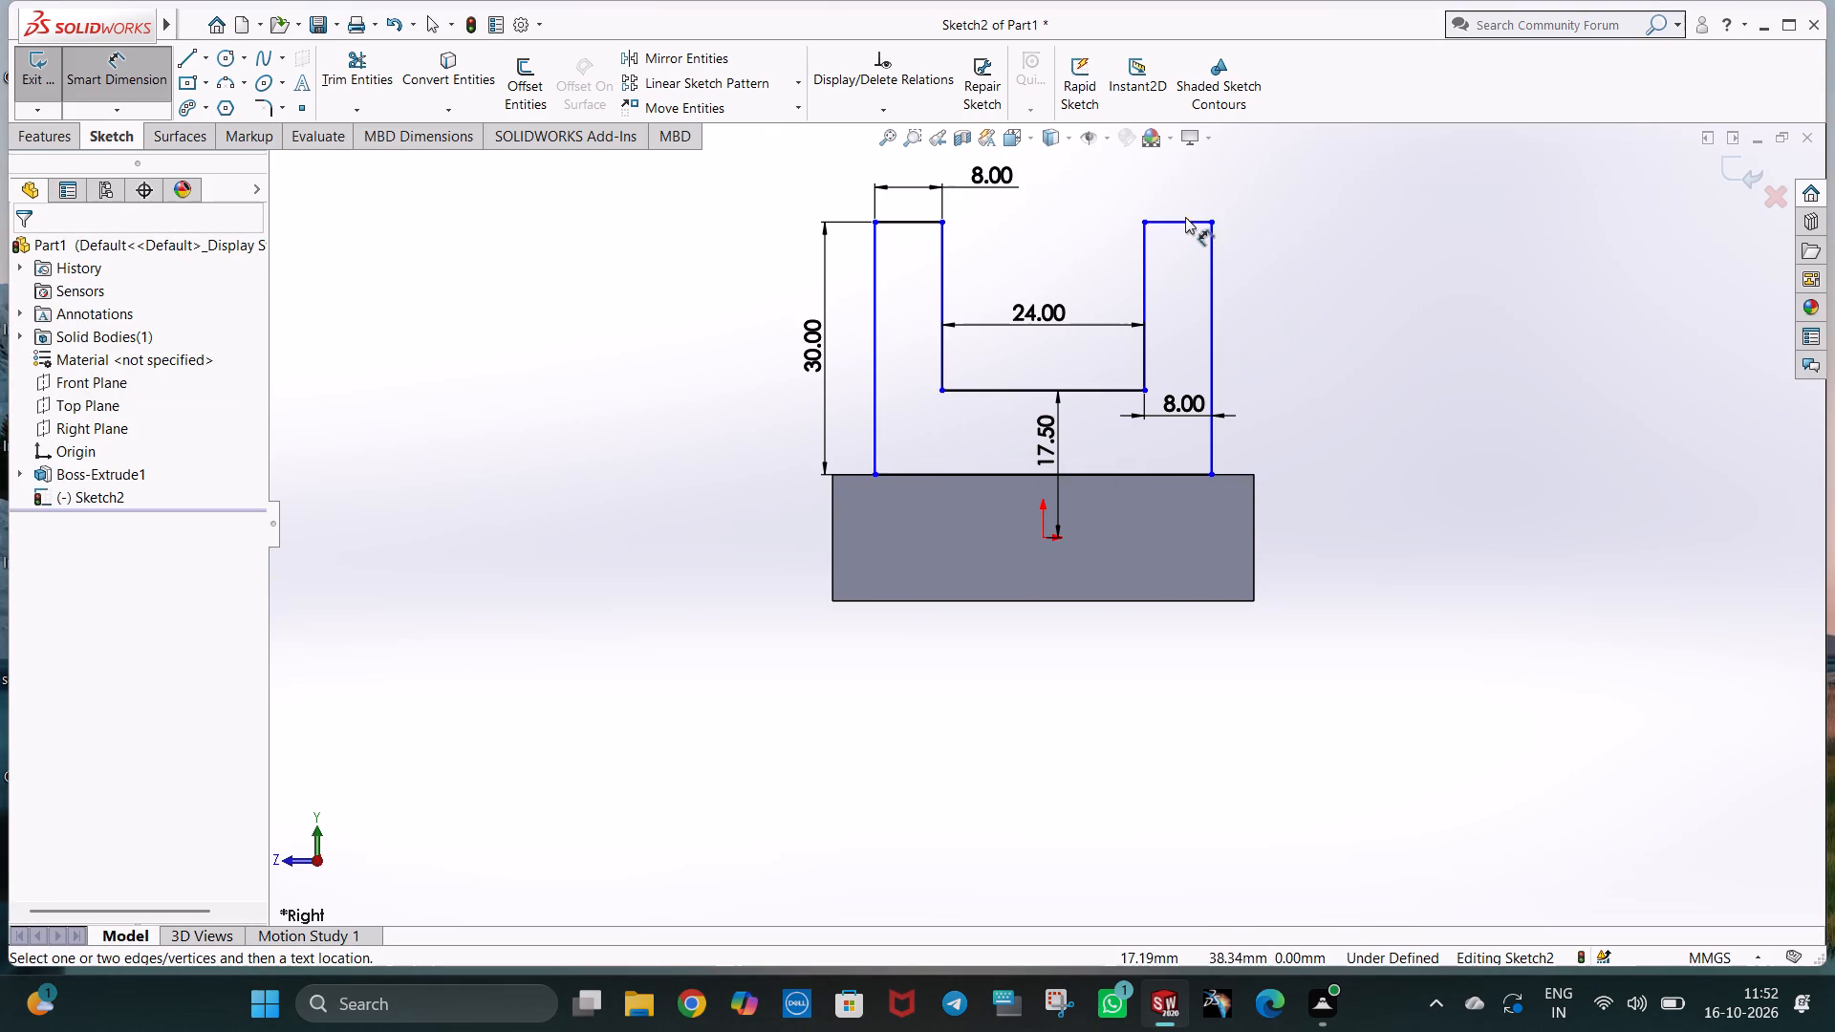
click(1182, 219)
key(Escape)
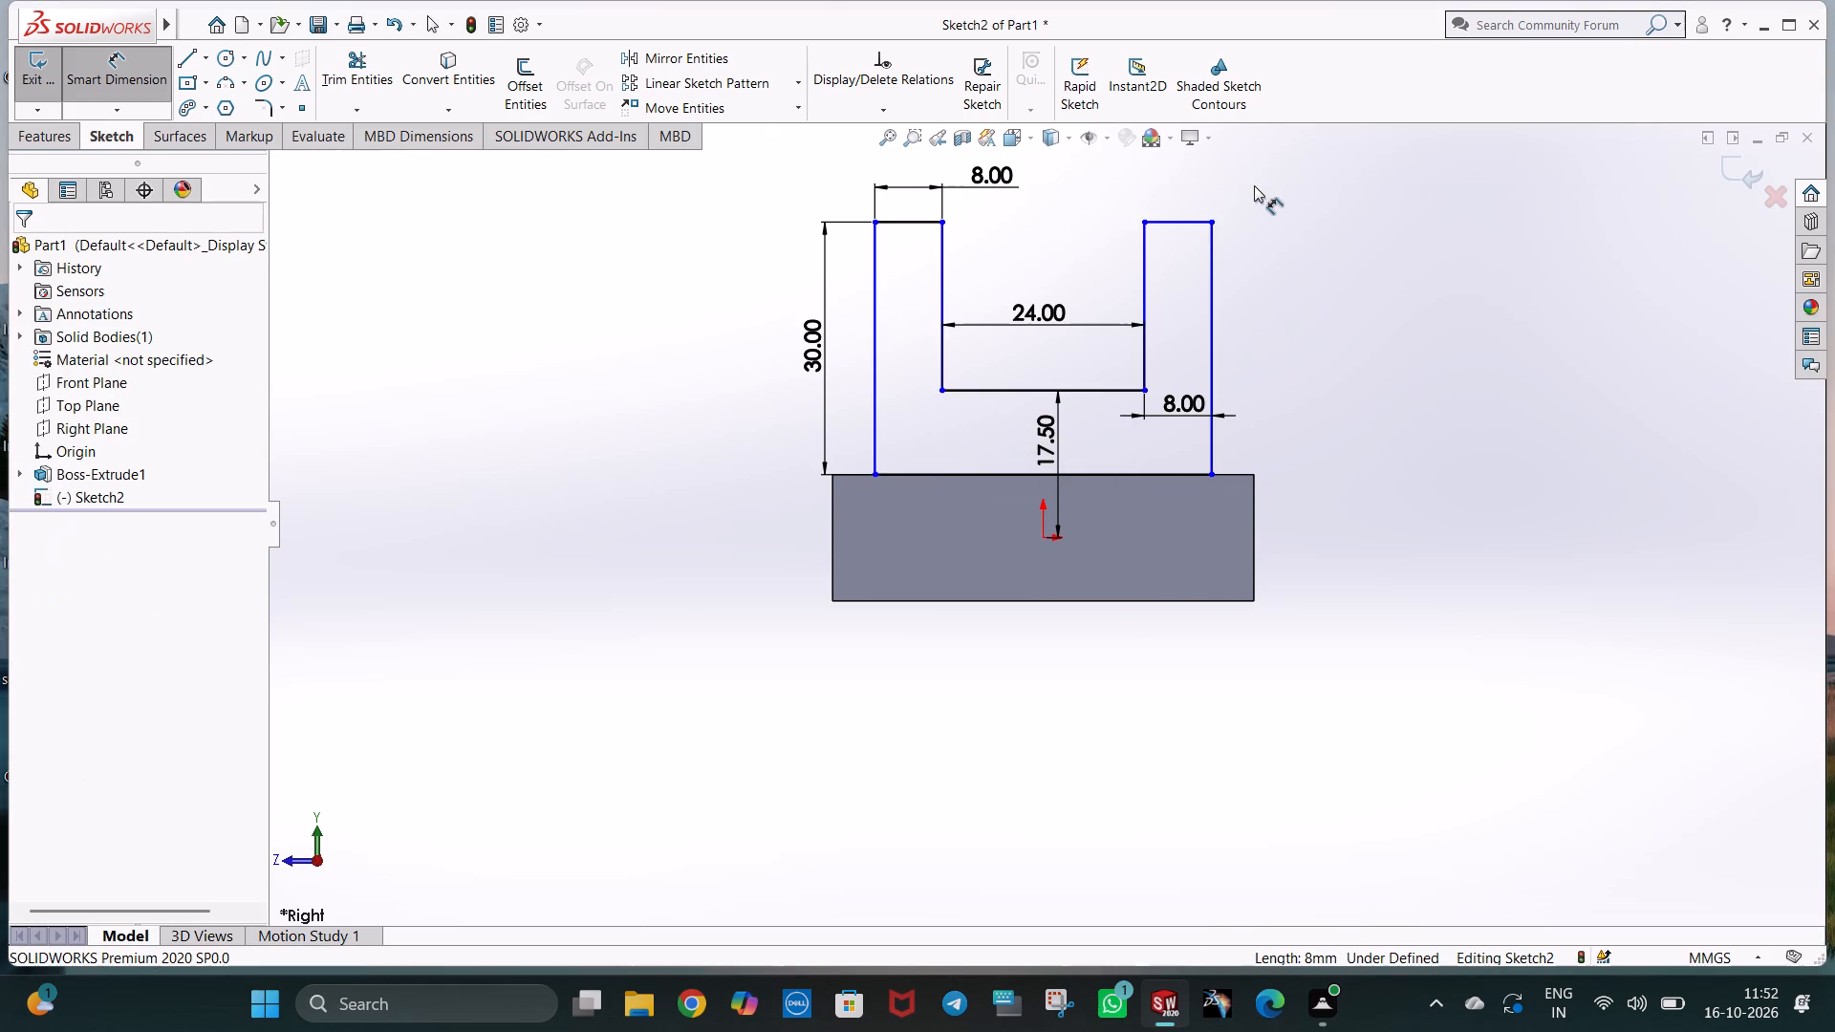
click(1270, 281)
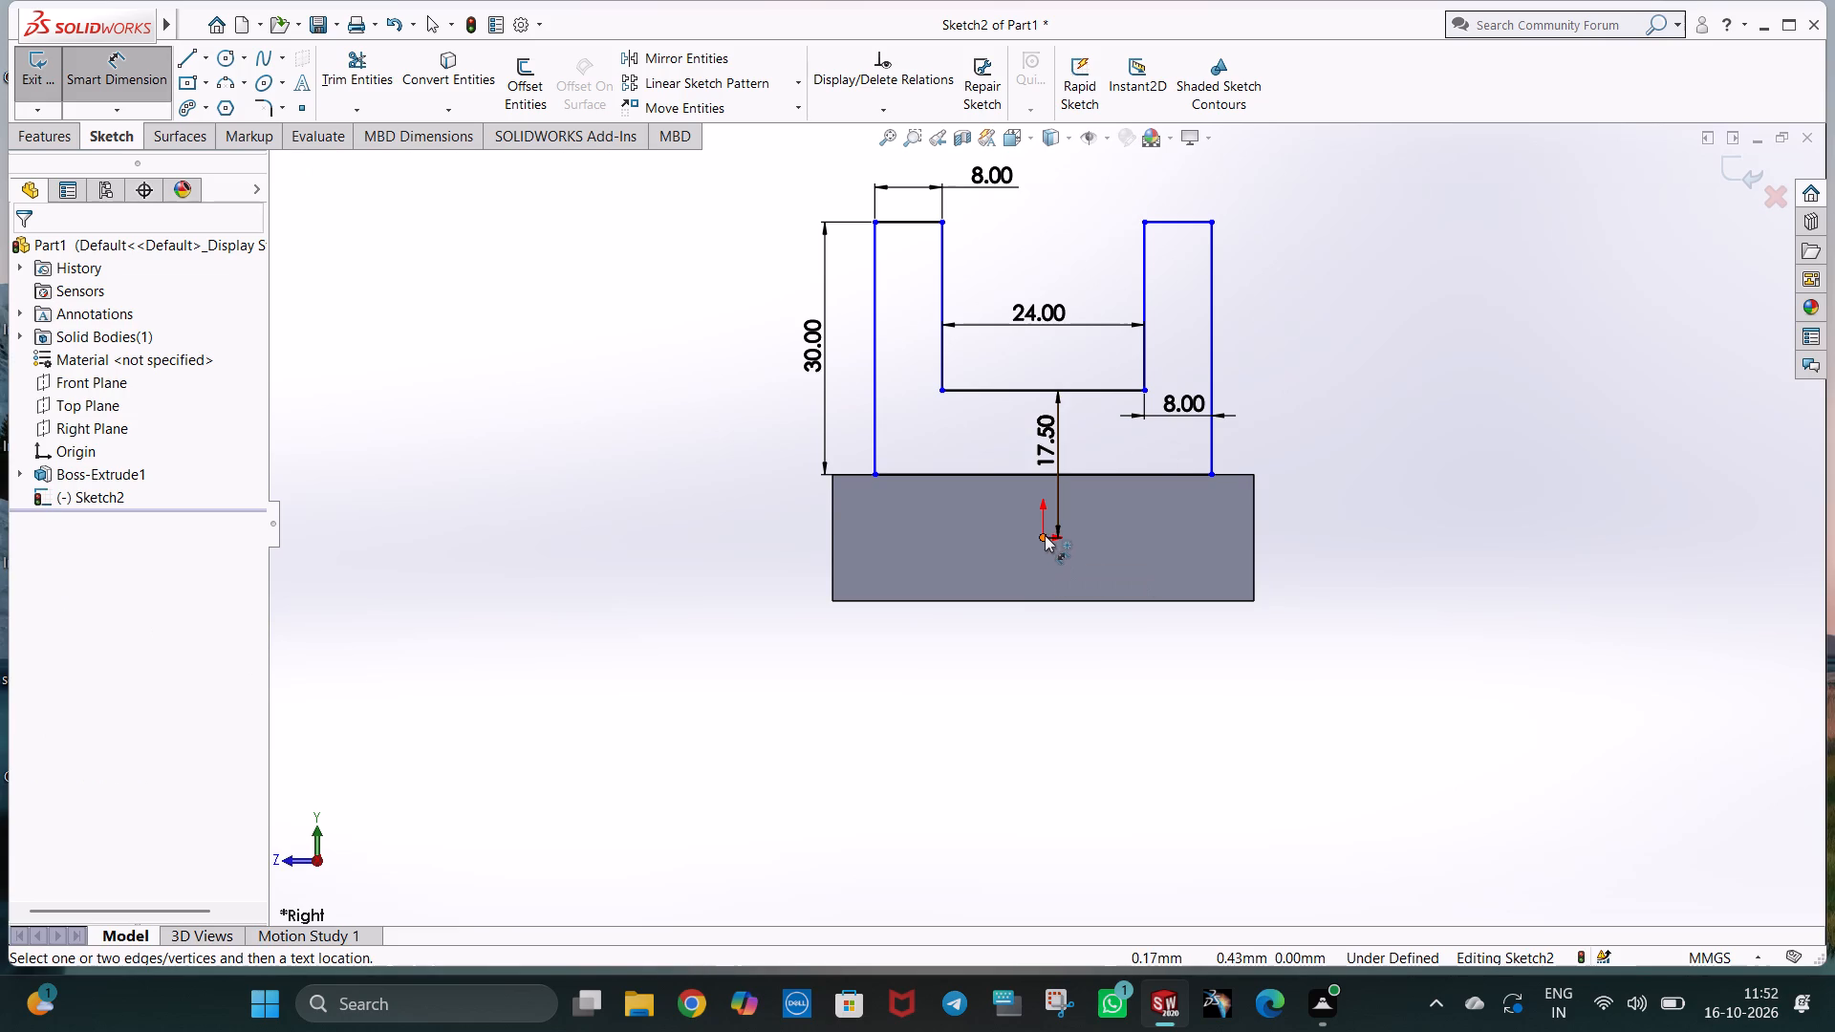
Dimension the aligned distance from the origin to the bottom outer corner of the front upright.
click(1045, 535)
click(875, 476)
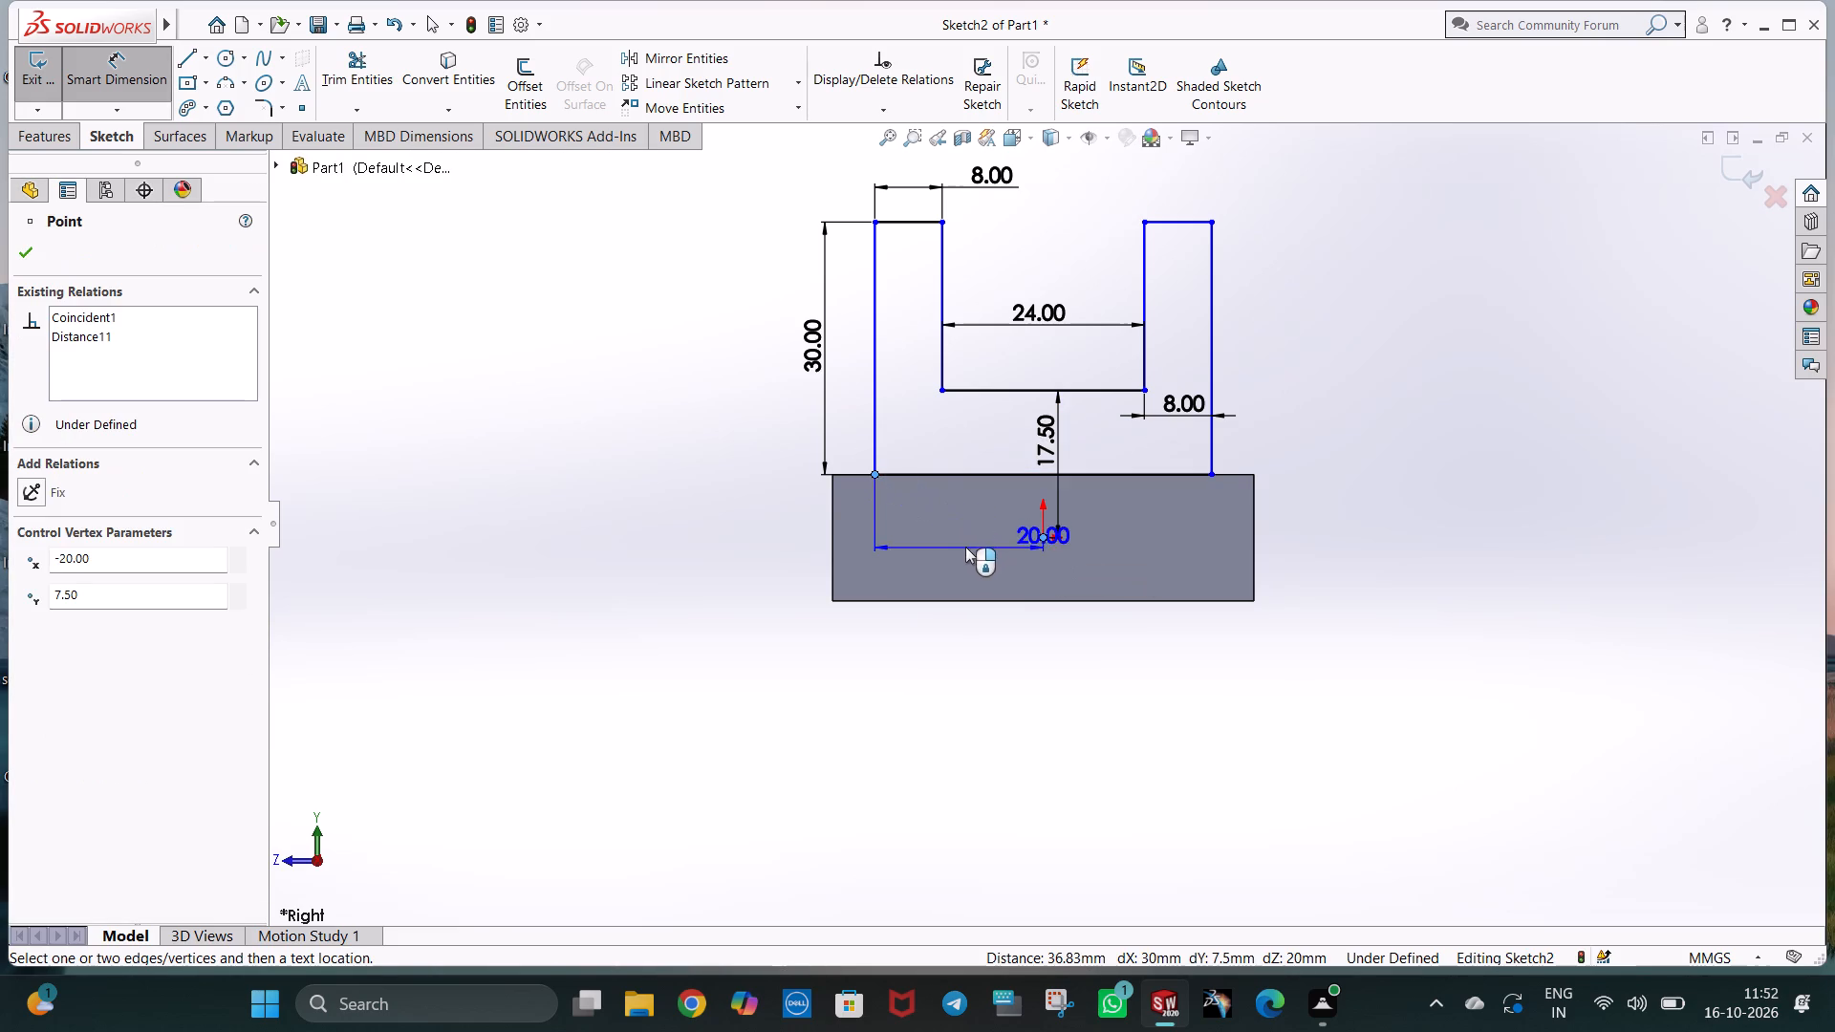
click(958, 532)
click(873, 506)
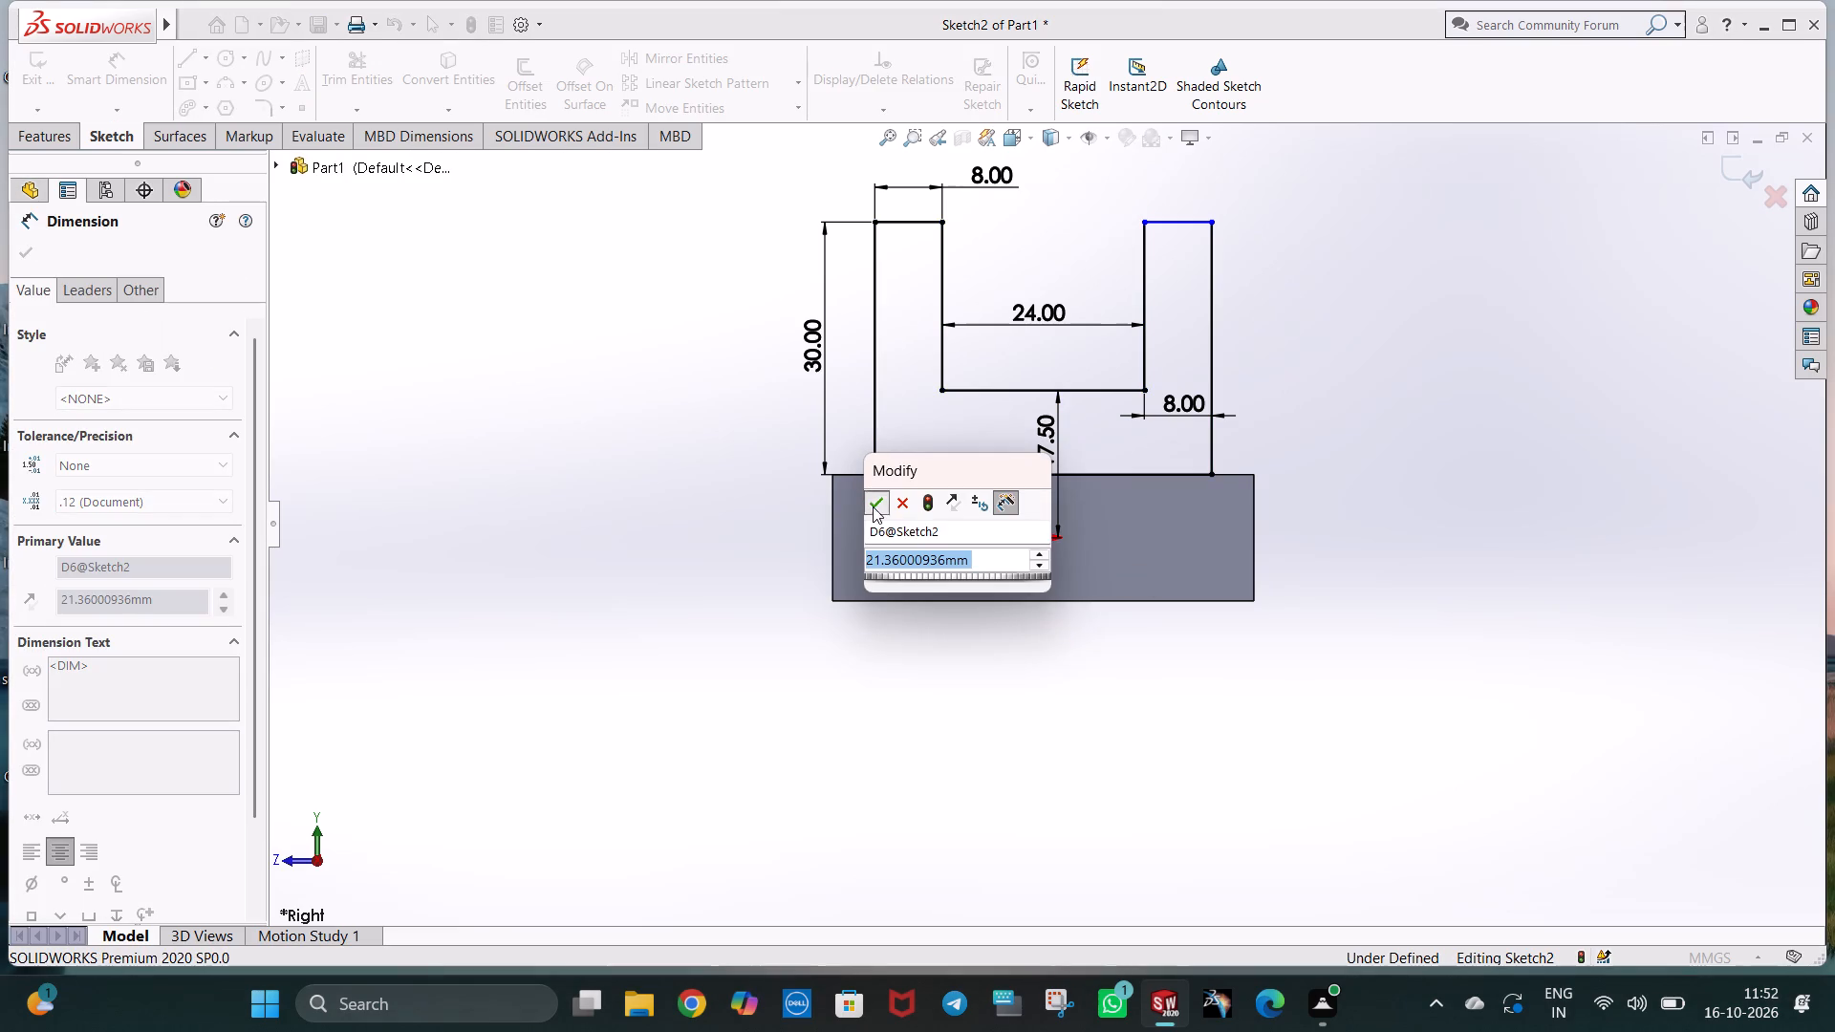
click(1432, 378)
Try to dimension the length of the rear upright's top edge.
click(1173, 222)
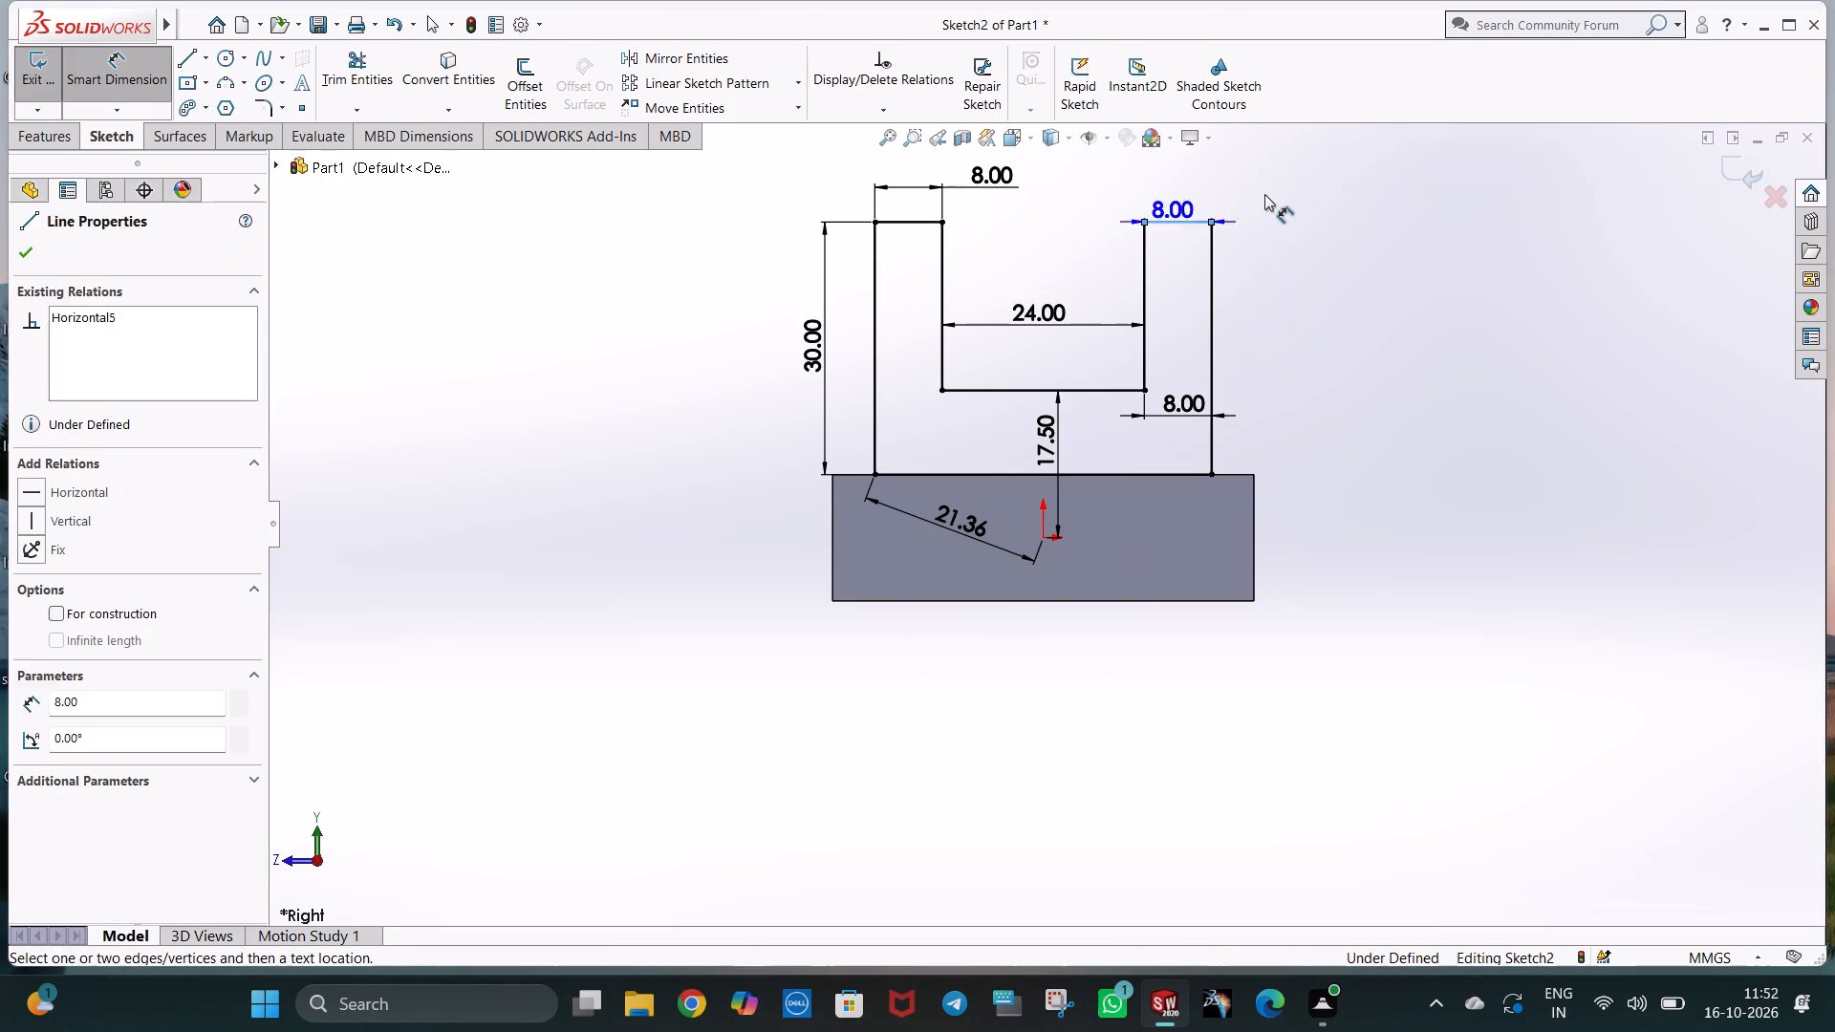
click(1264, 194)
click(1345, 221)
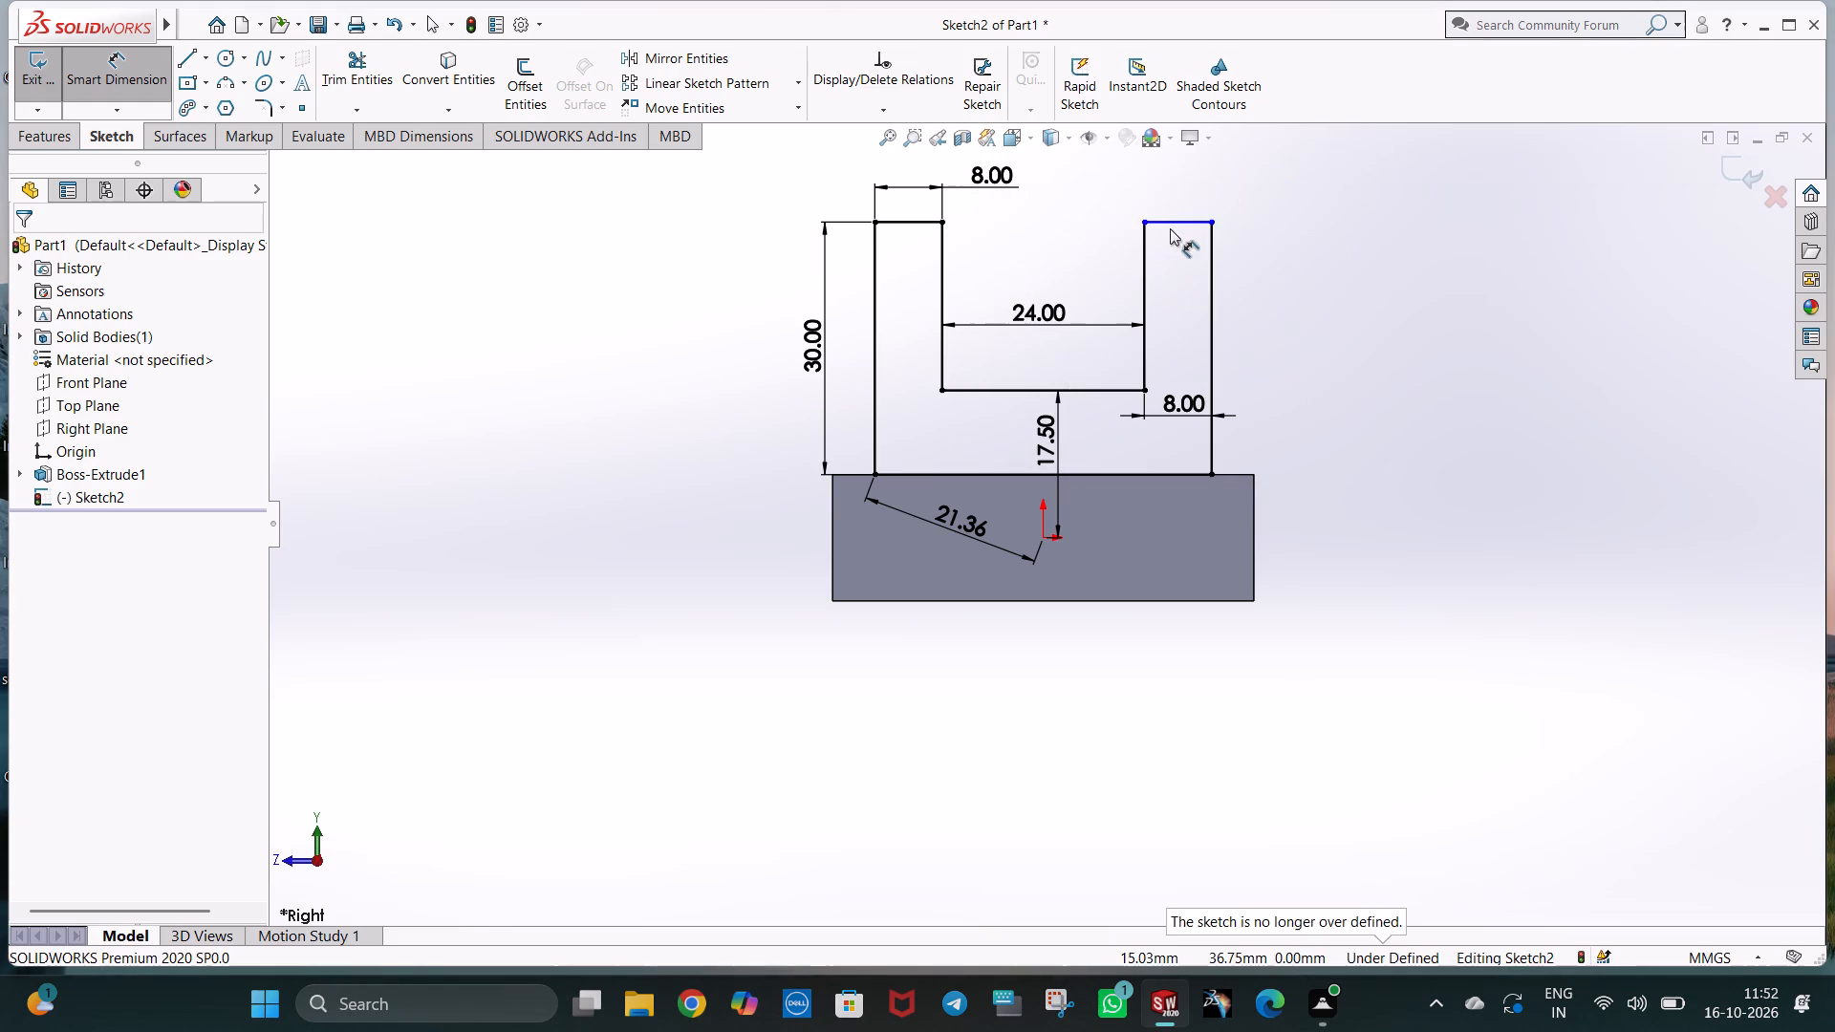
Dimension the vertical distance from the origin to the rear upright's top edge and place it clear outside the profile.
click(1174, 220)
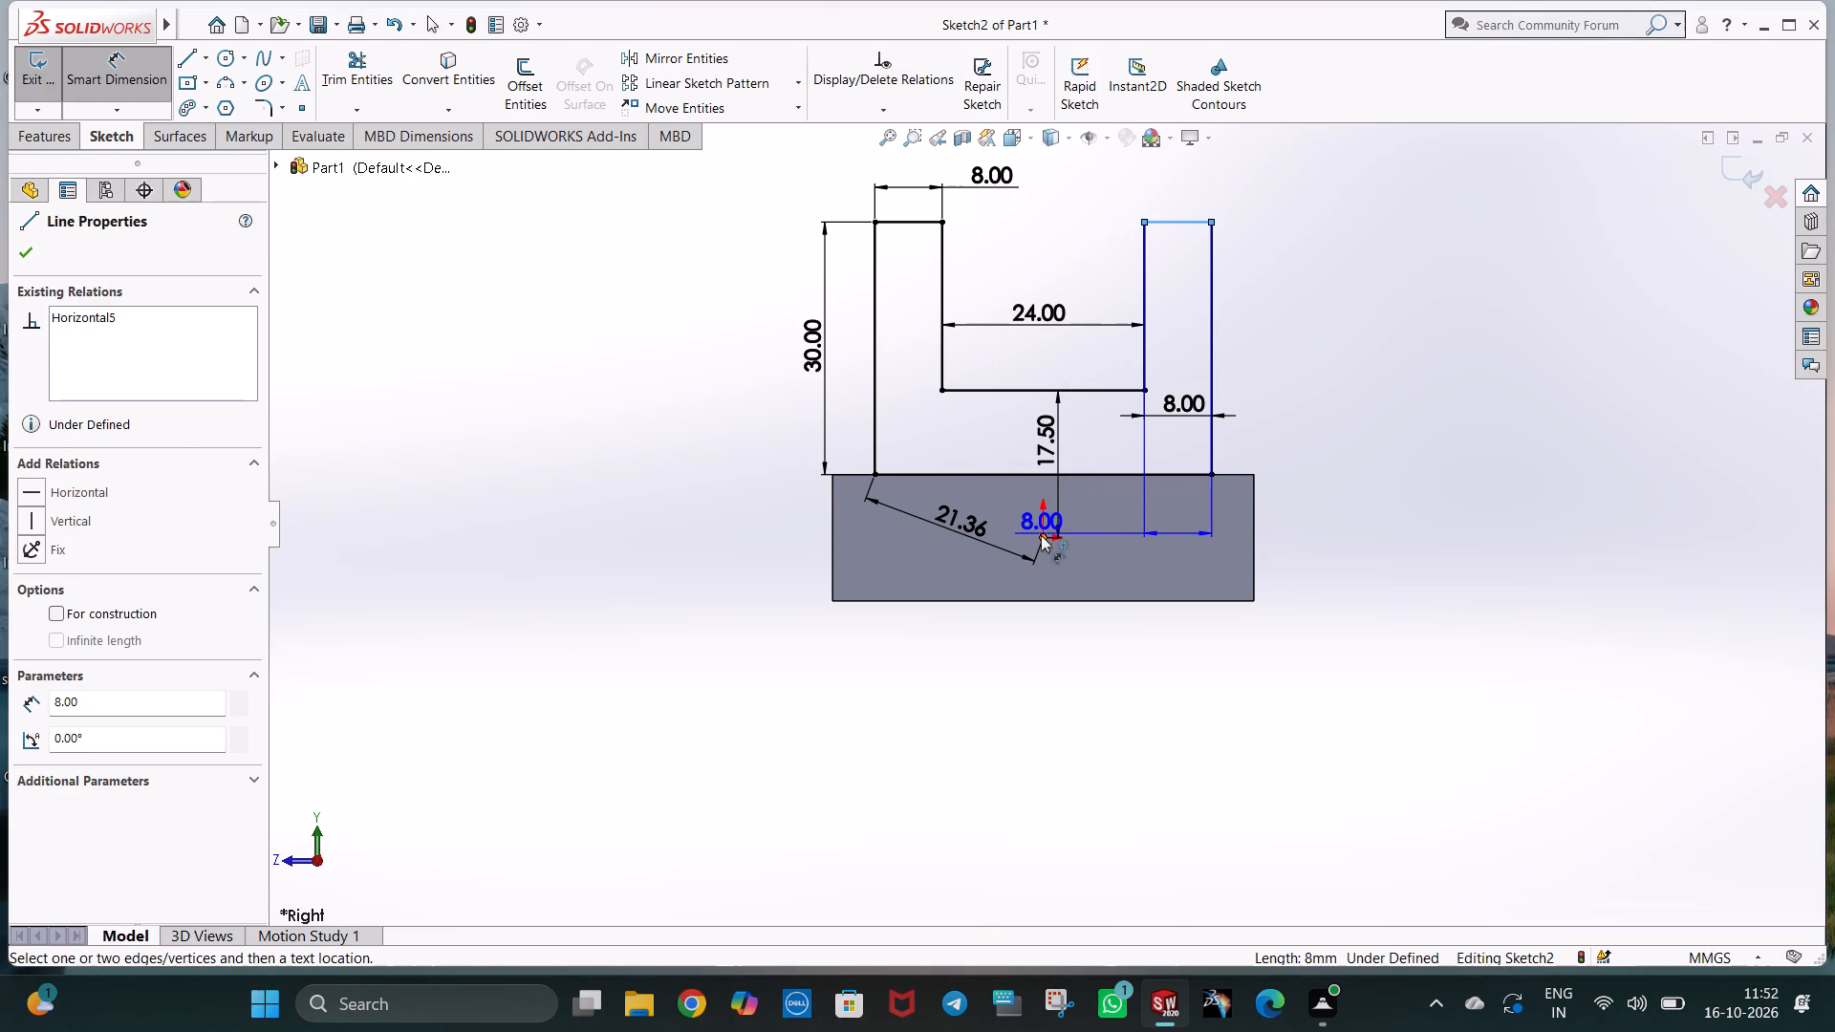
click(1041, 535)
click(1124, 513)
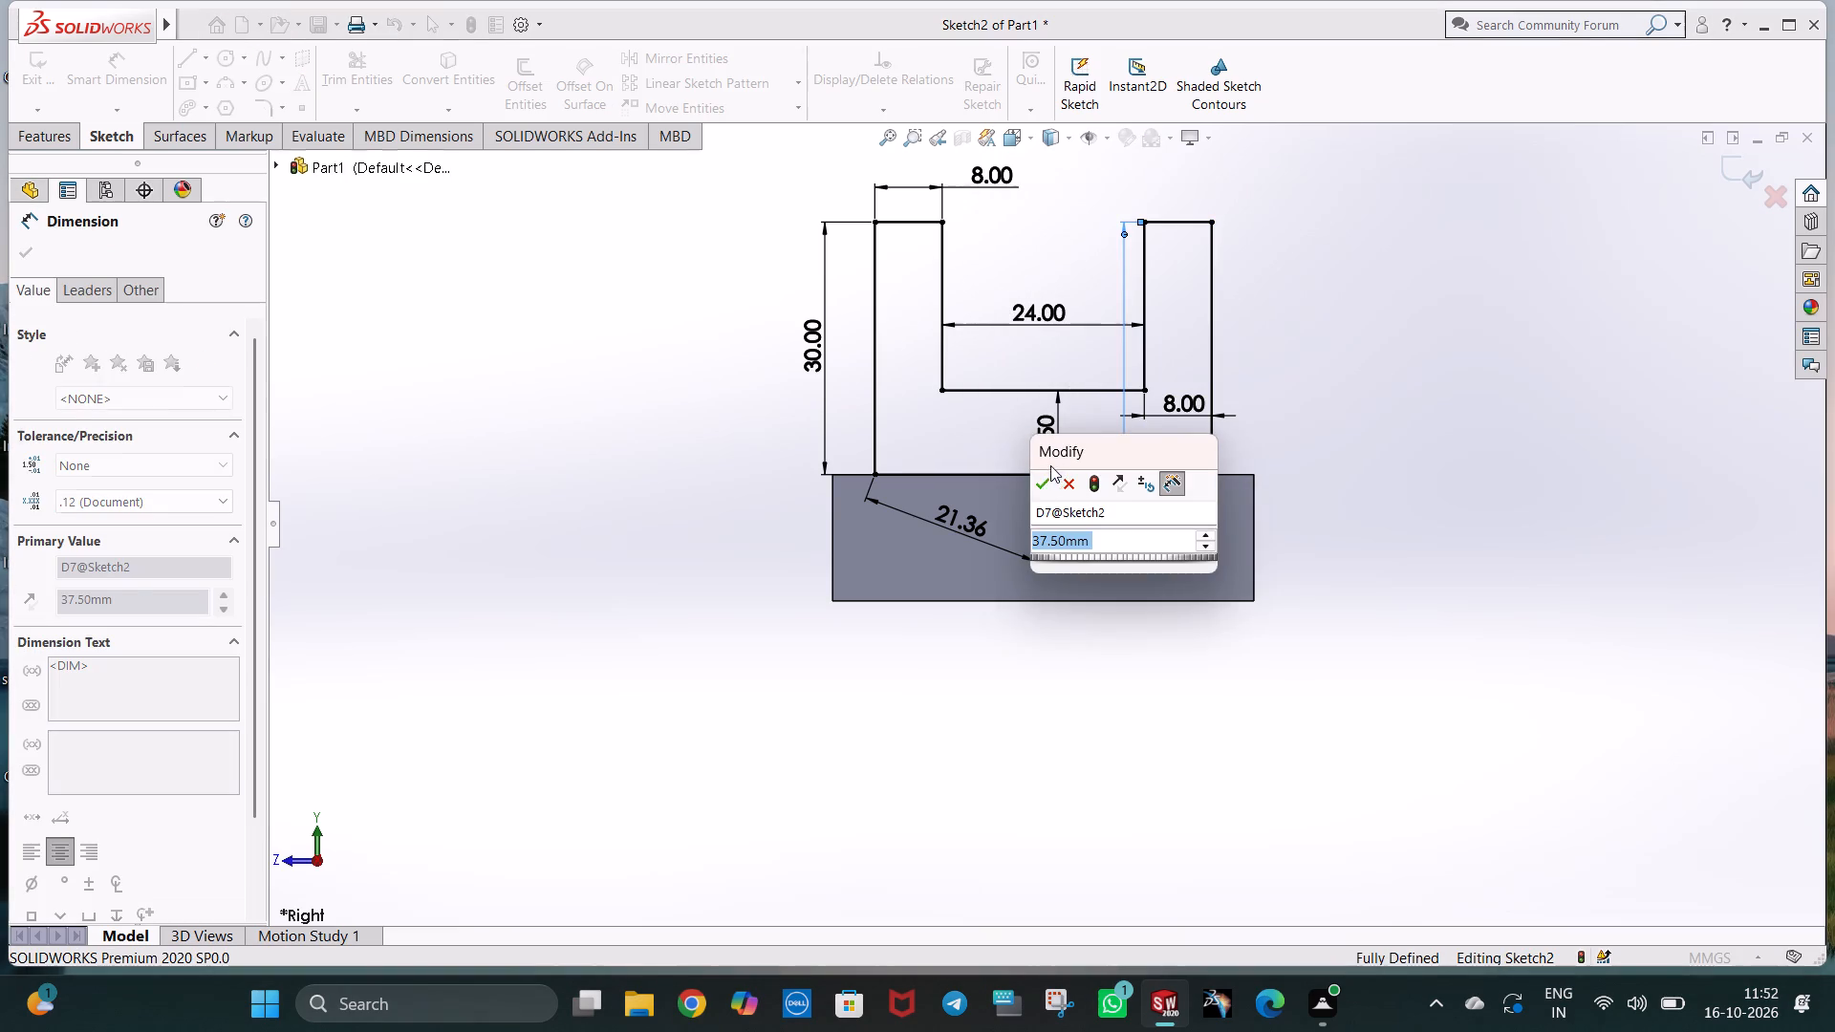
click(1041, 480)
click(1379, 377)
drag(1123, 508, 1280, 369)
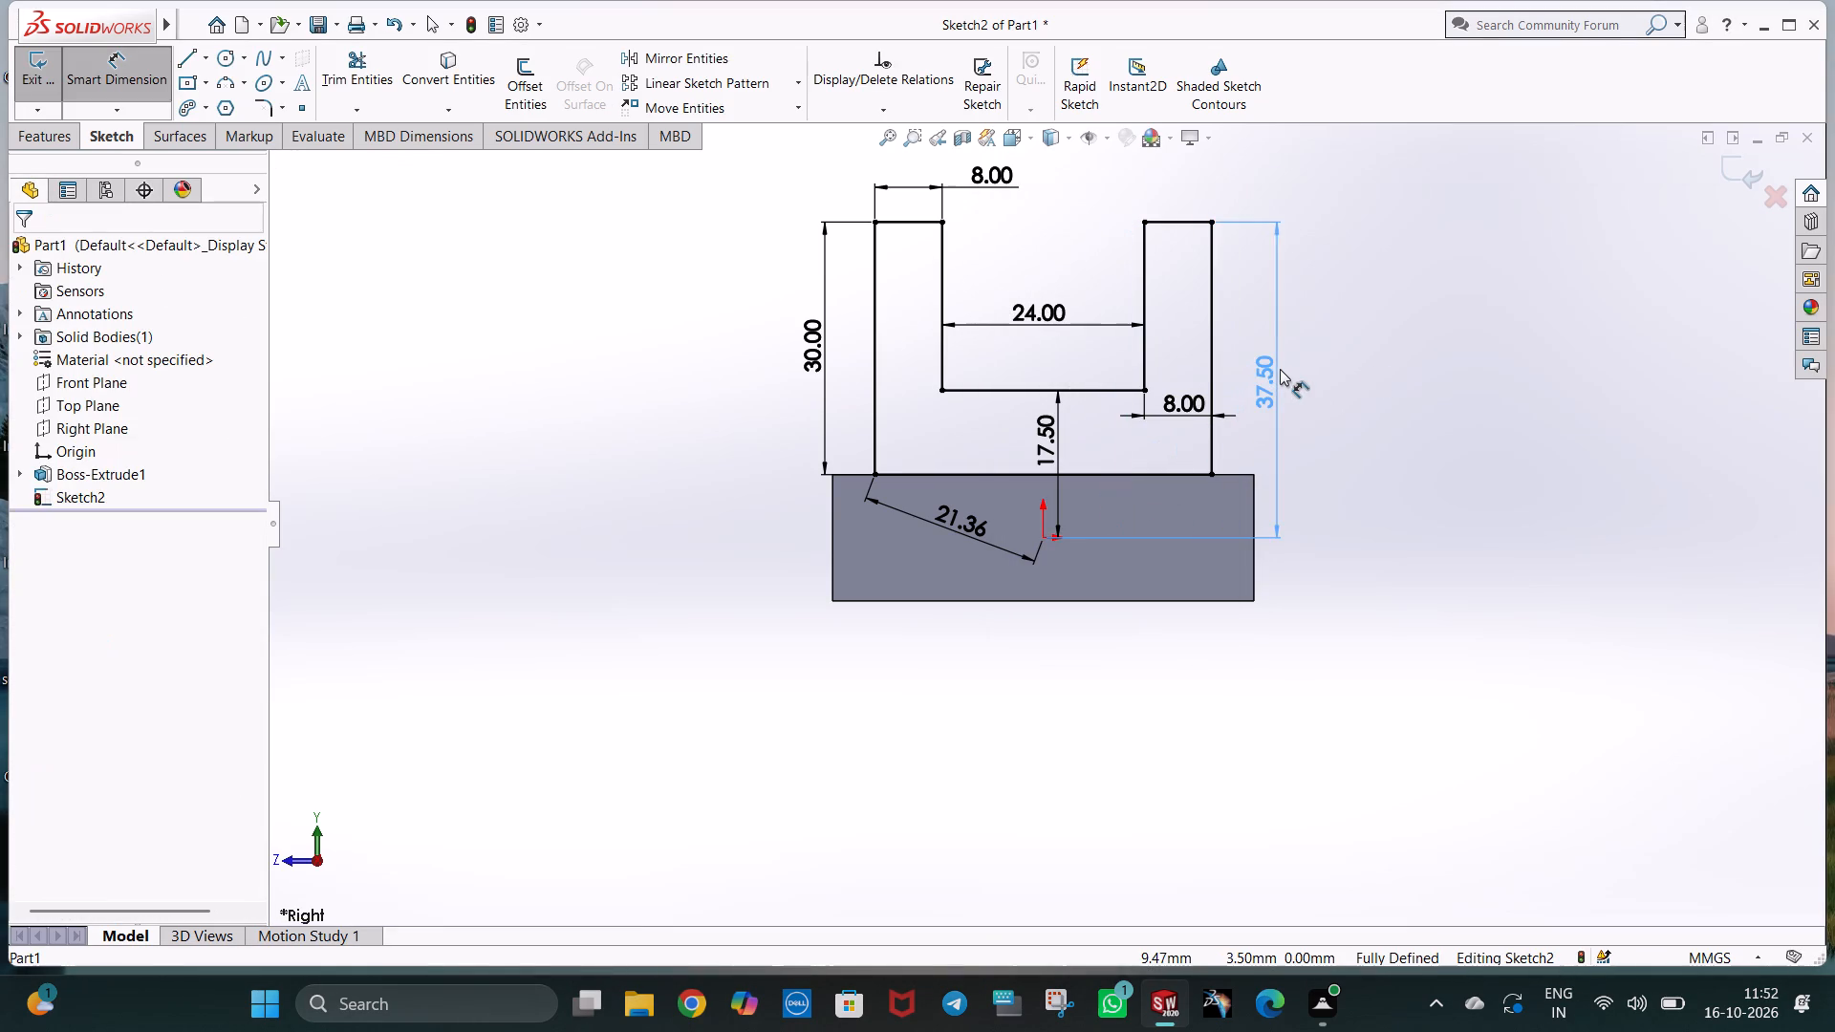
drag(1280, 369, 1281, 364)
click(1383, 391)
key(Escape)
click(1391, 429)
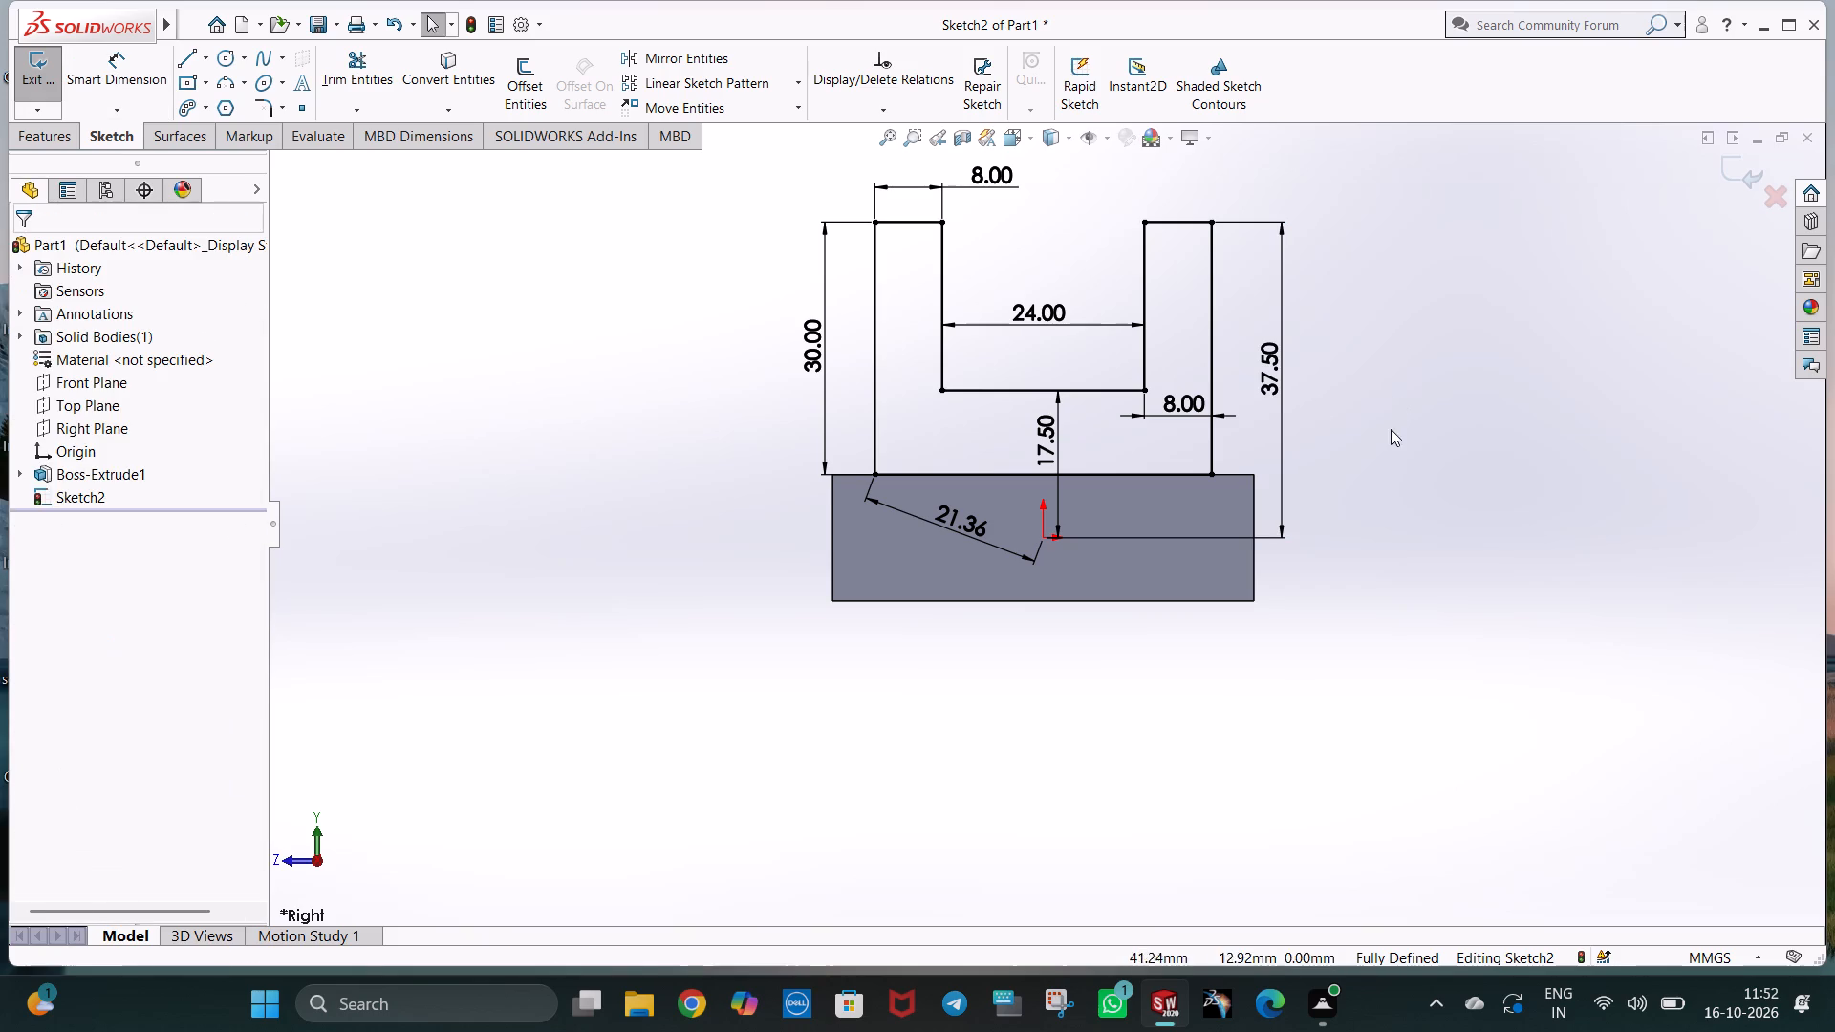
Extrude the U-shaped profile as a 20 mm blind boss in the reversed direction, back over the base block.
middle_drag(680, 412, 712, 514)
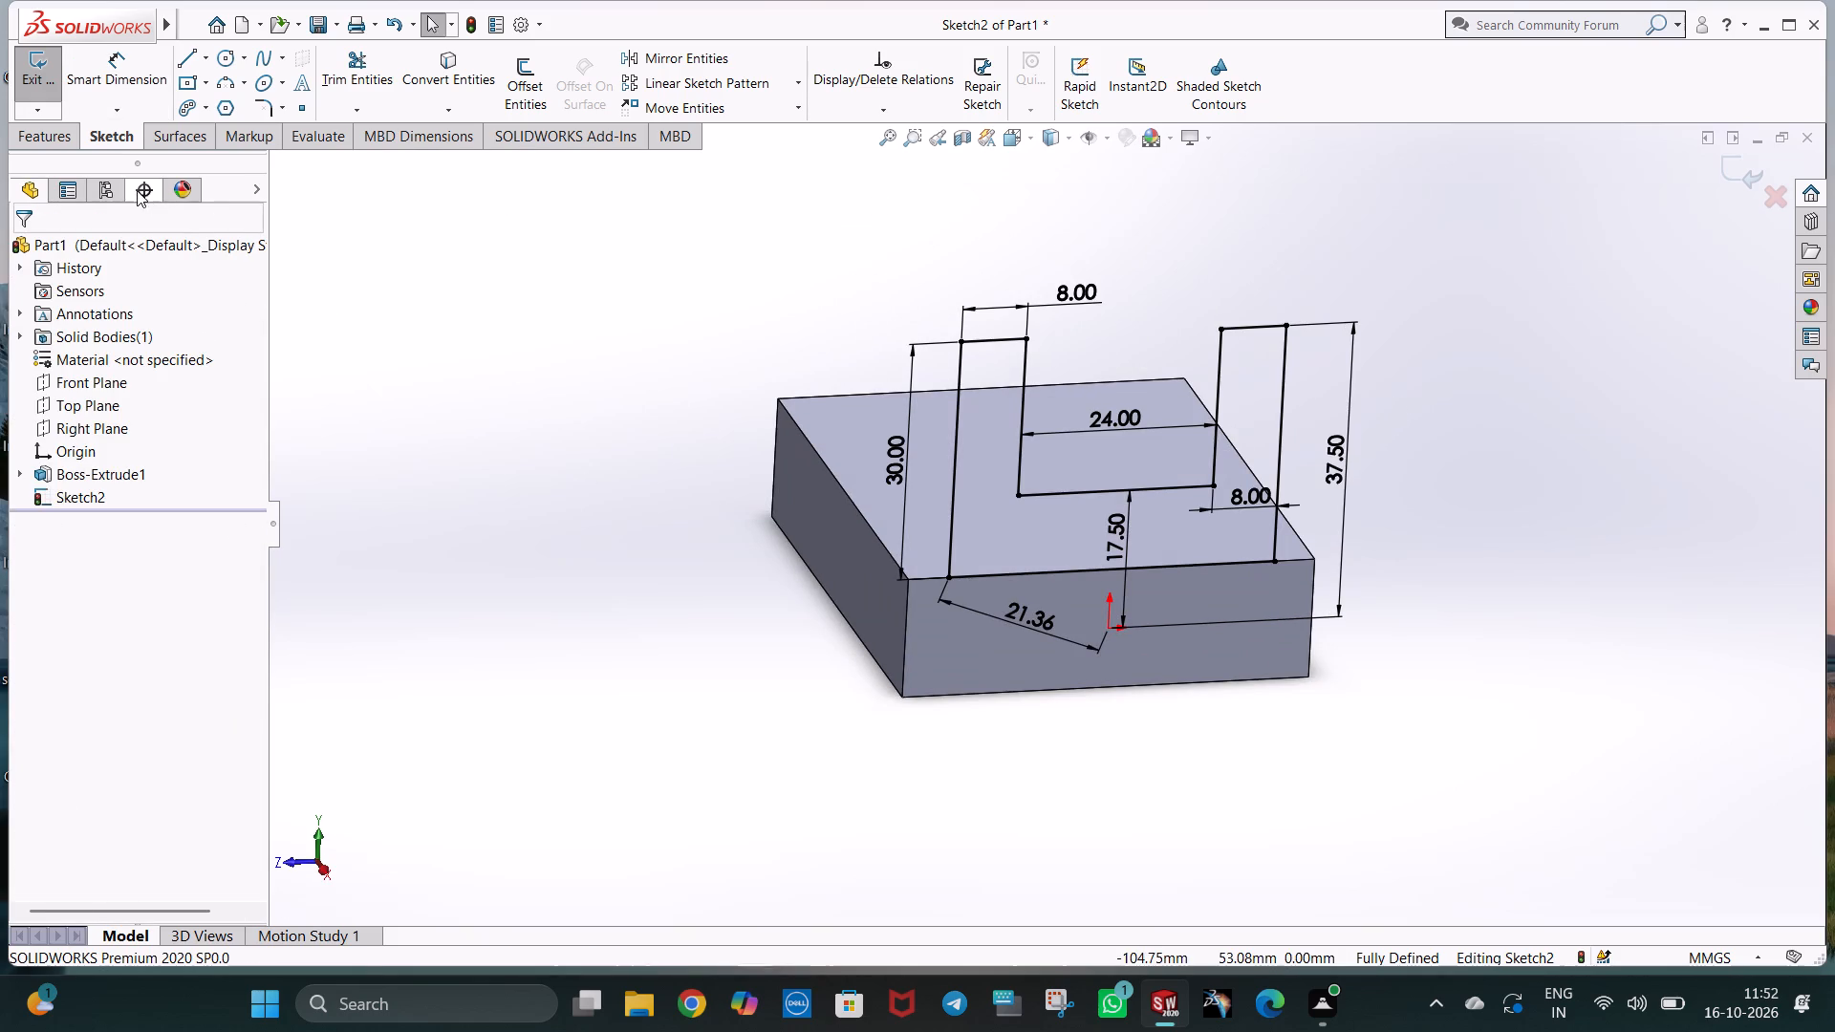
click(45, 140)
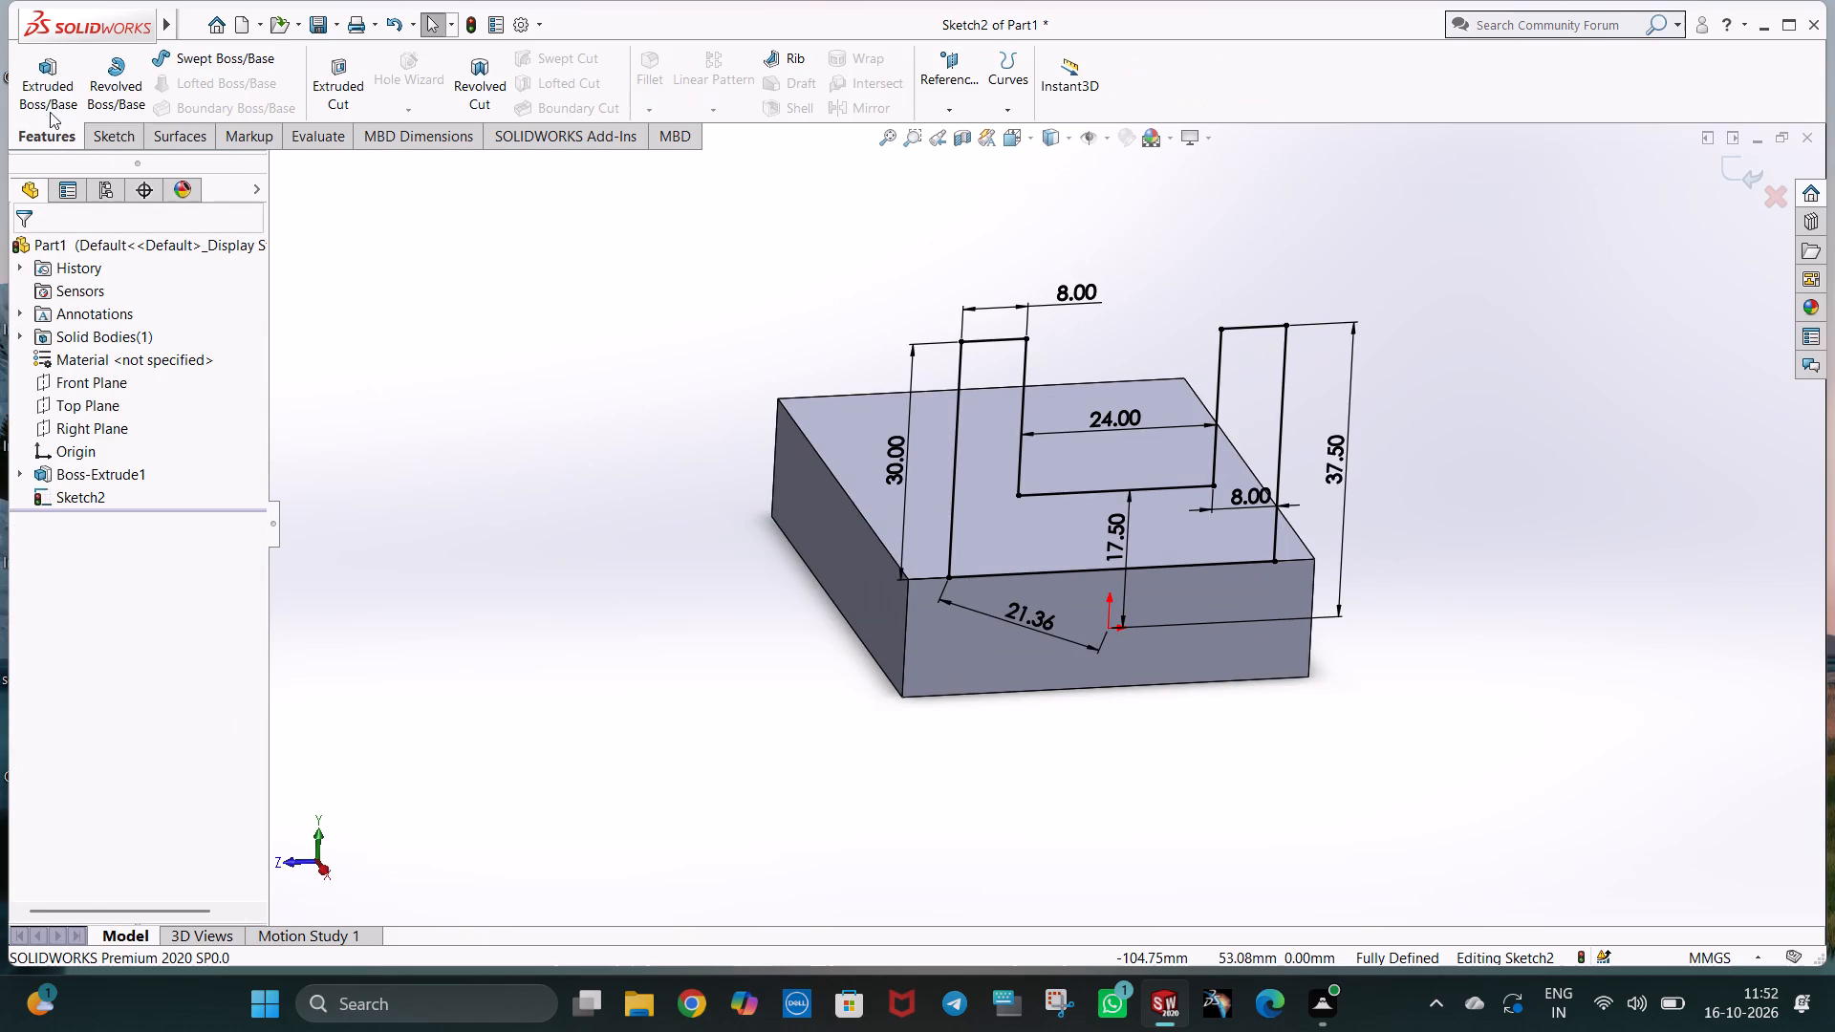
click(50, 97)
middle_drag(876, 634, 934, 673)
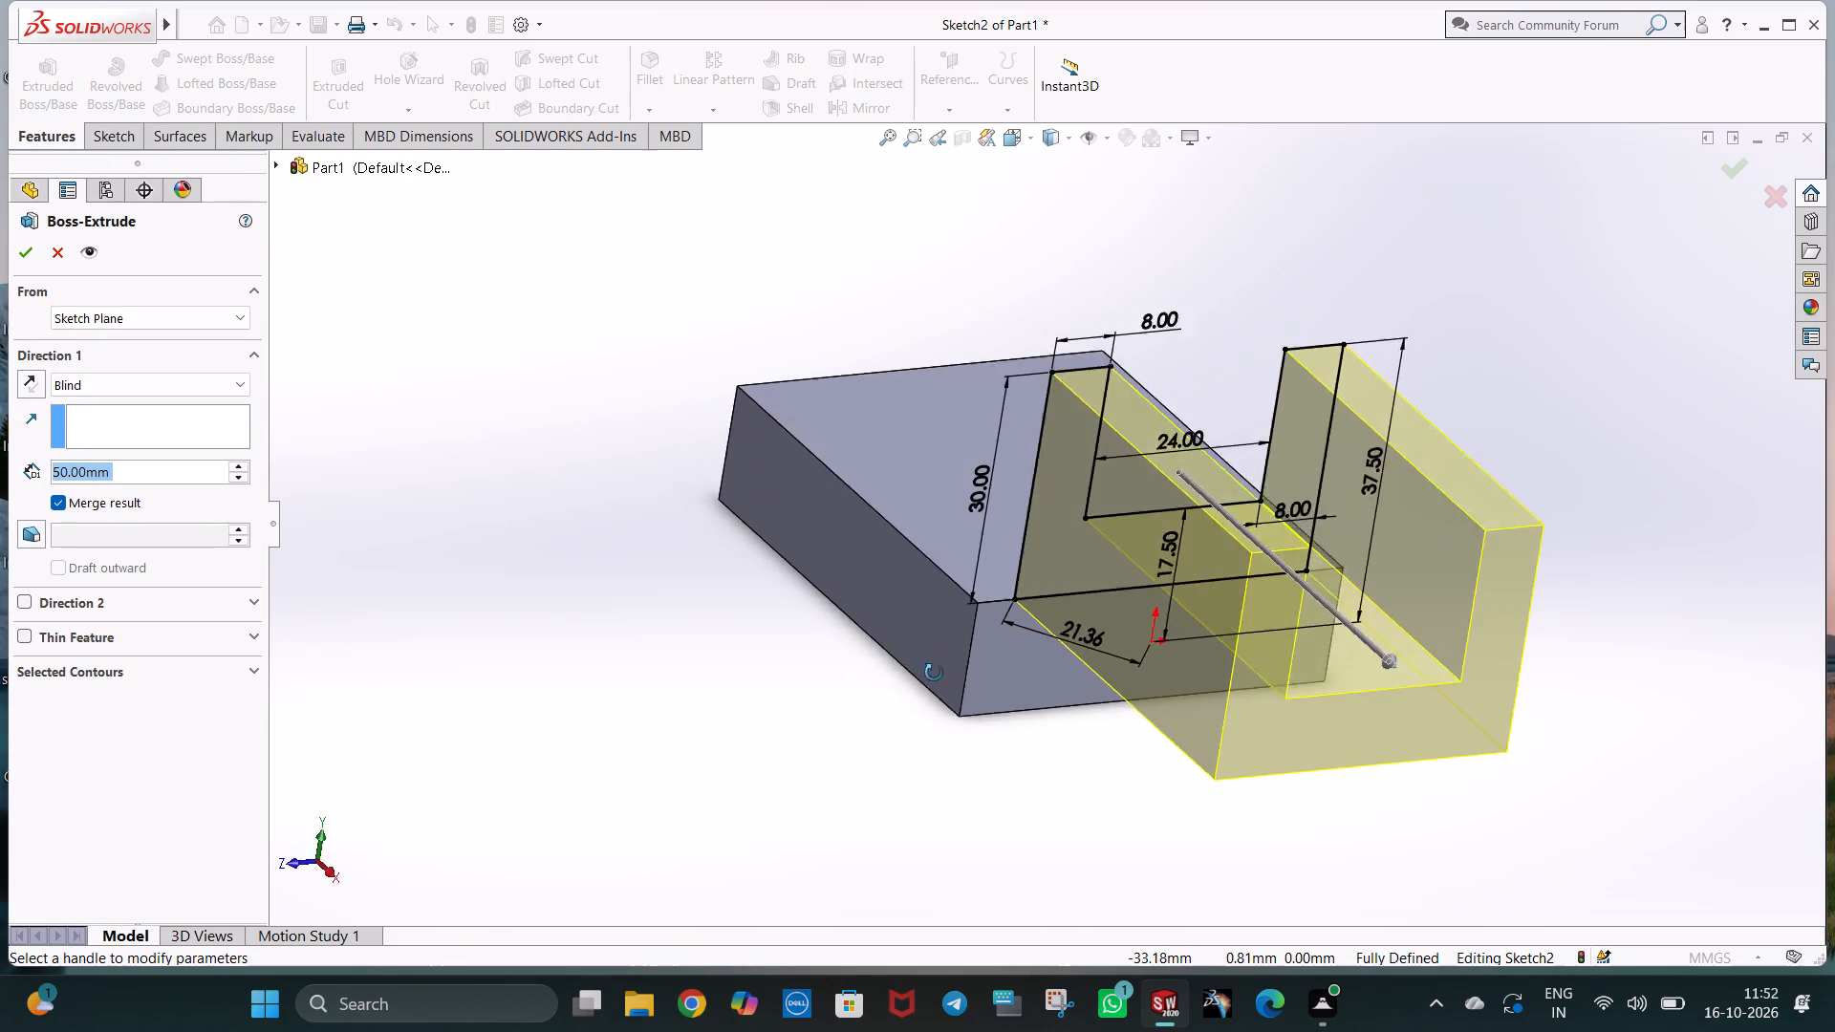
middle_drag(934, 673, 1015, 697)
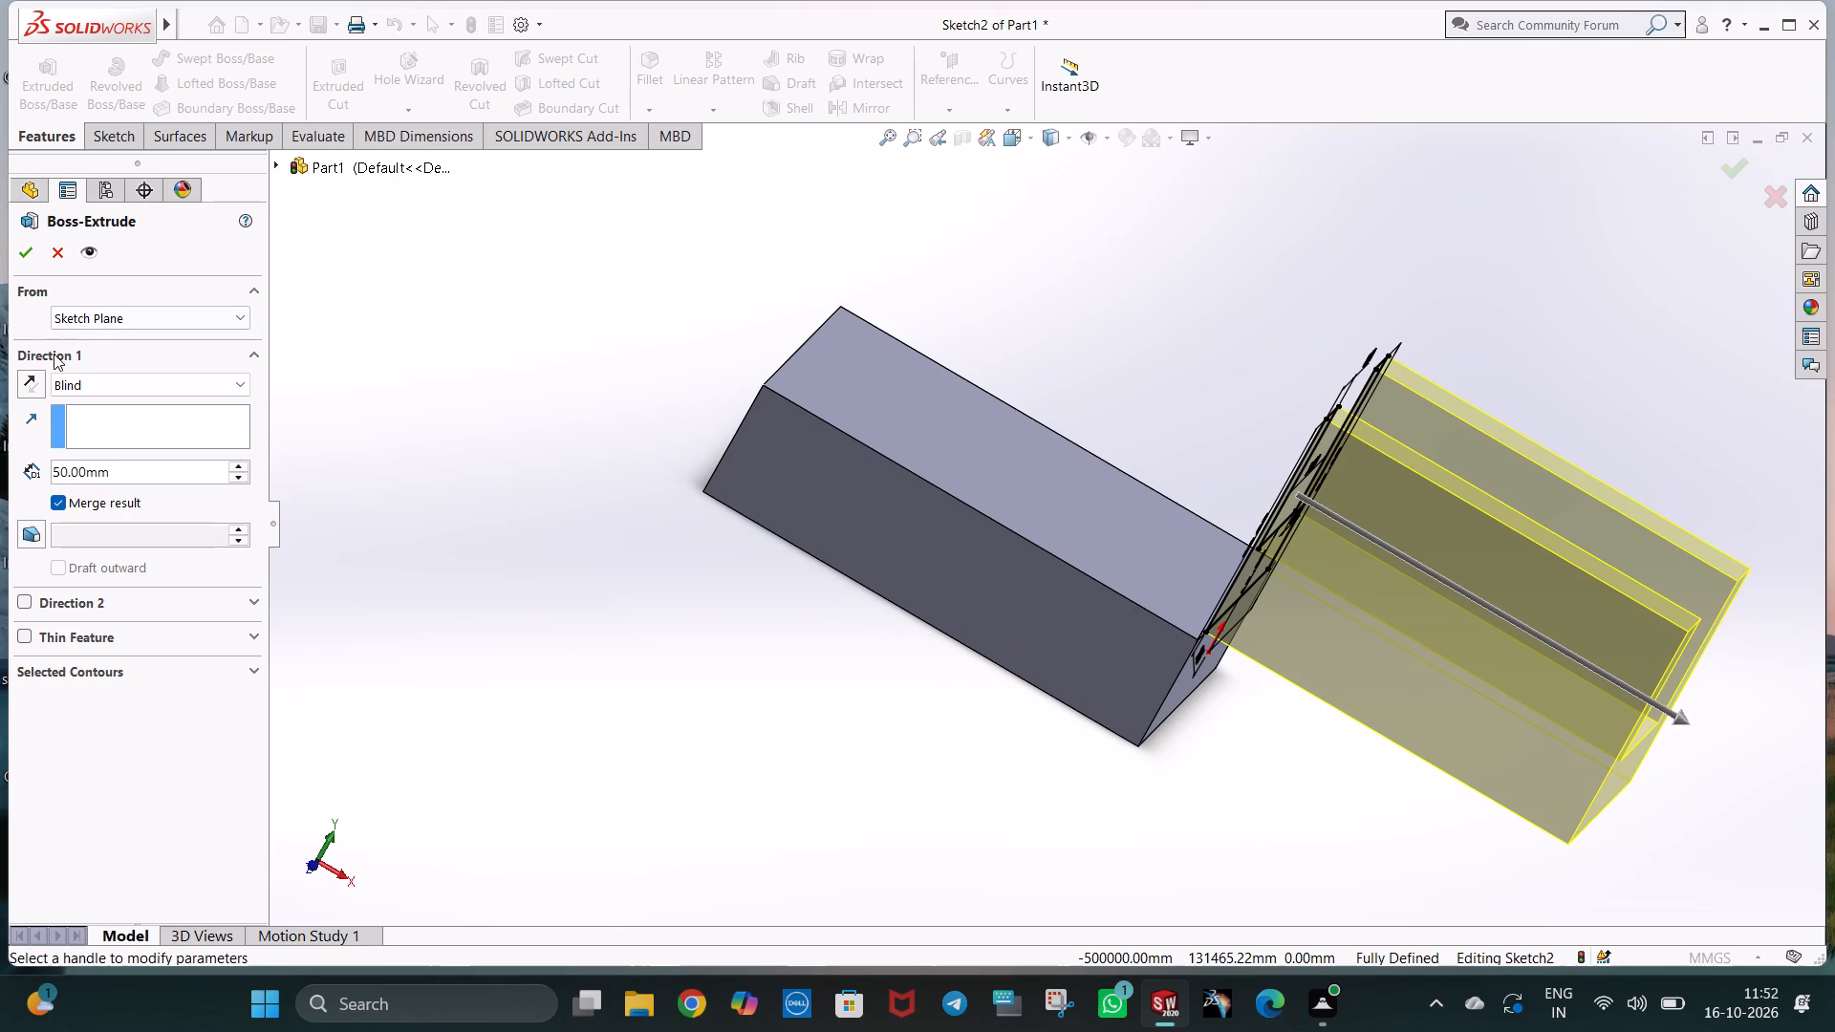
click(36, 372)
drag(148, 472, 39, 467)
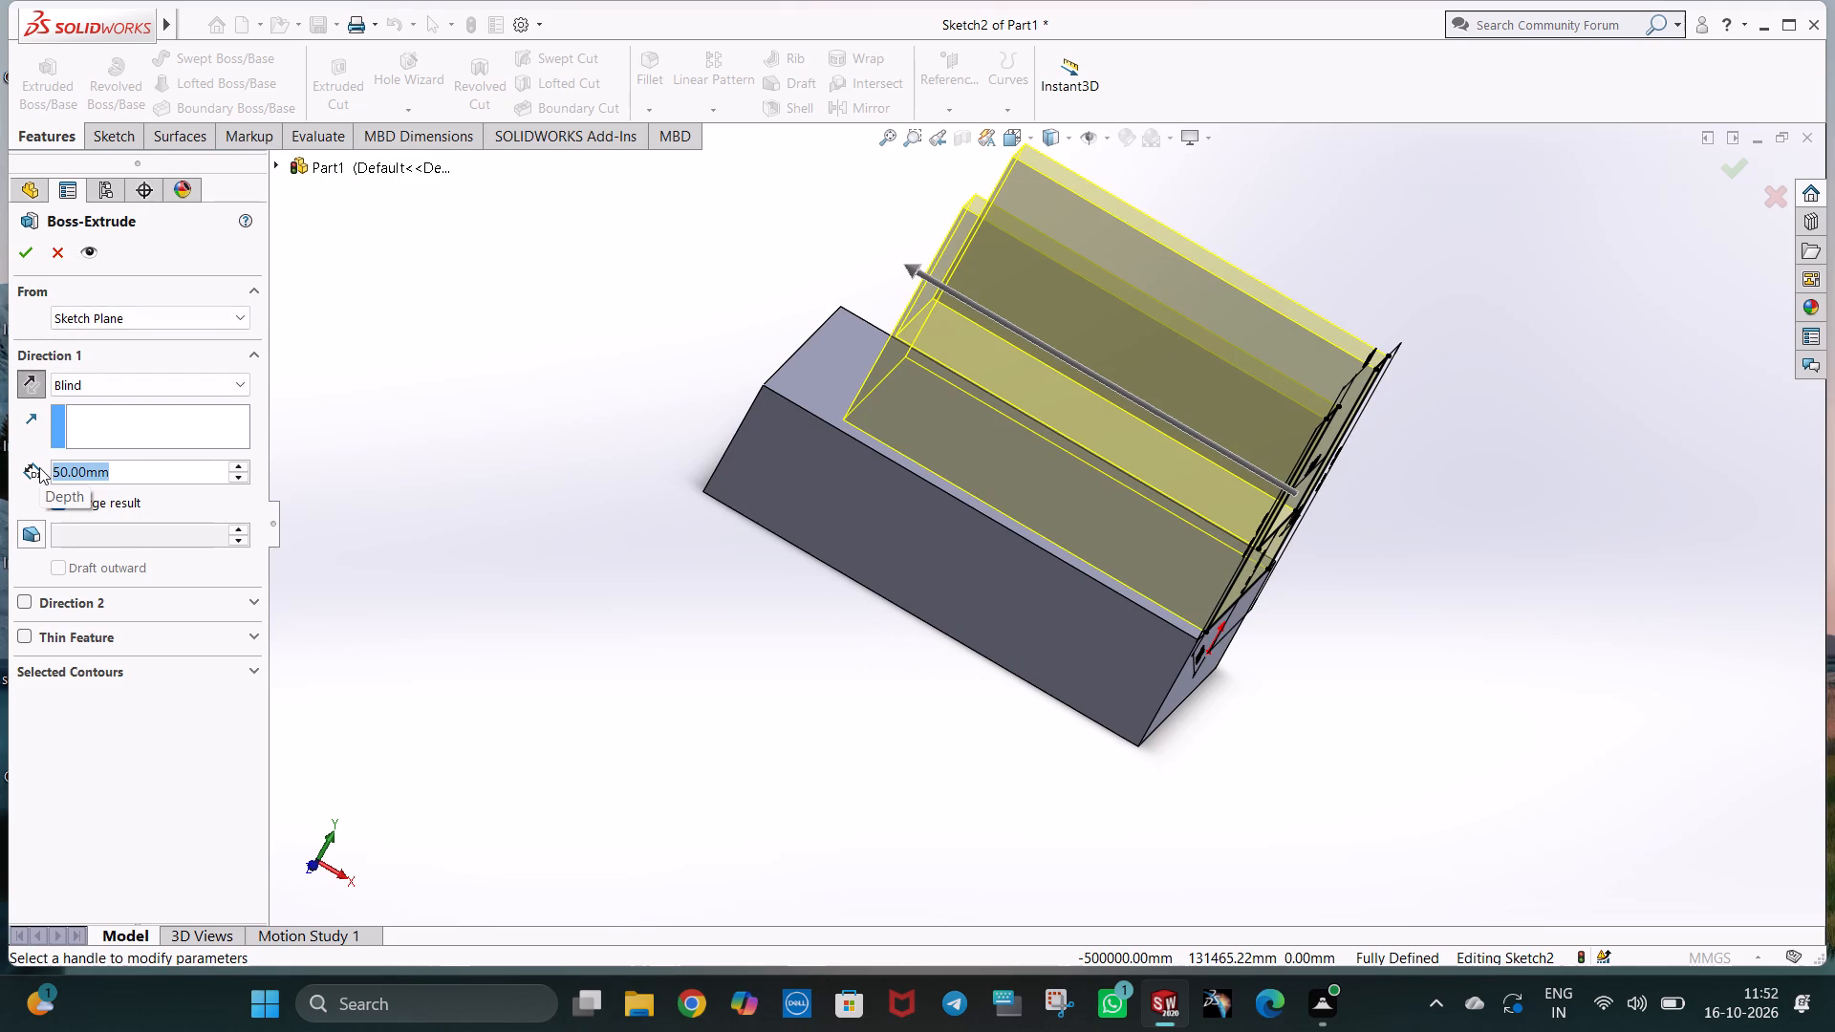
text(20)
key(Return)
key(Escape)
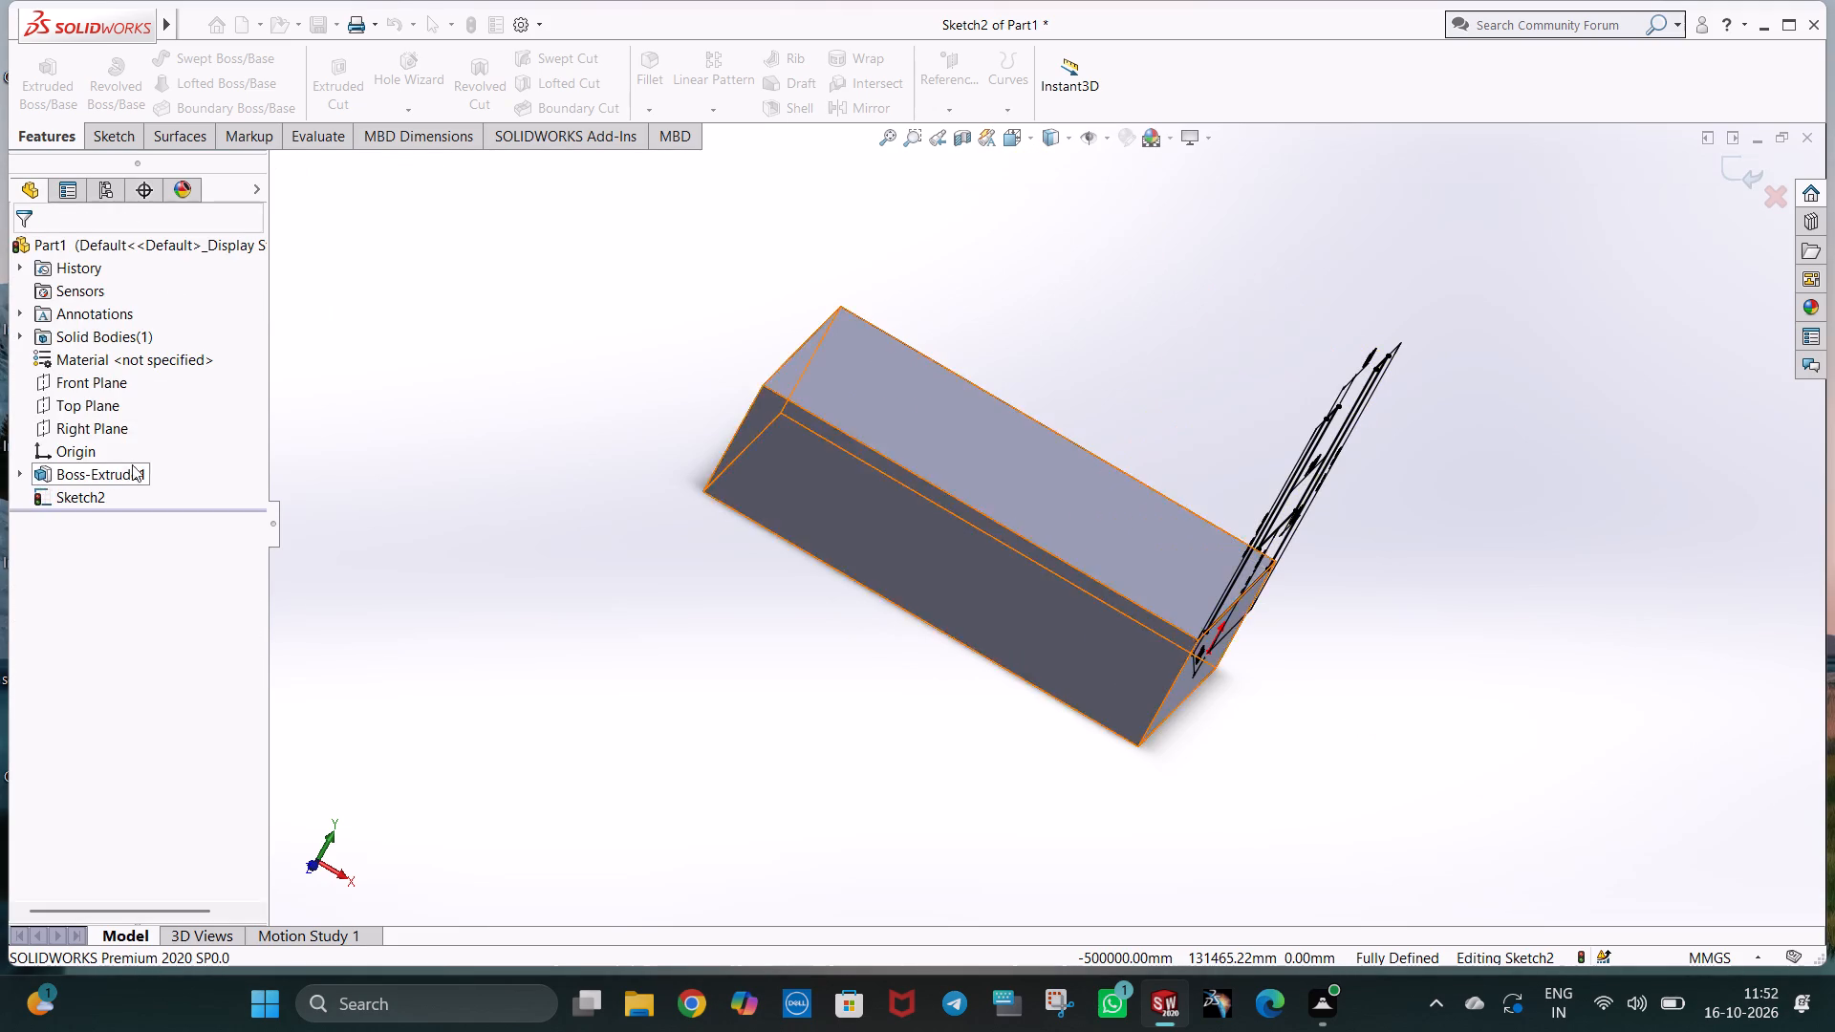
Undo the upright's extrusion and extrude the U-shaped profile again as a 20 mm blind boss, reversed over the base block.
key(ctrl+z)
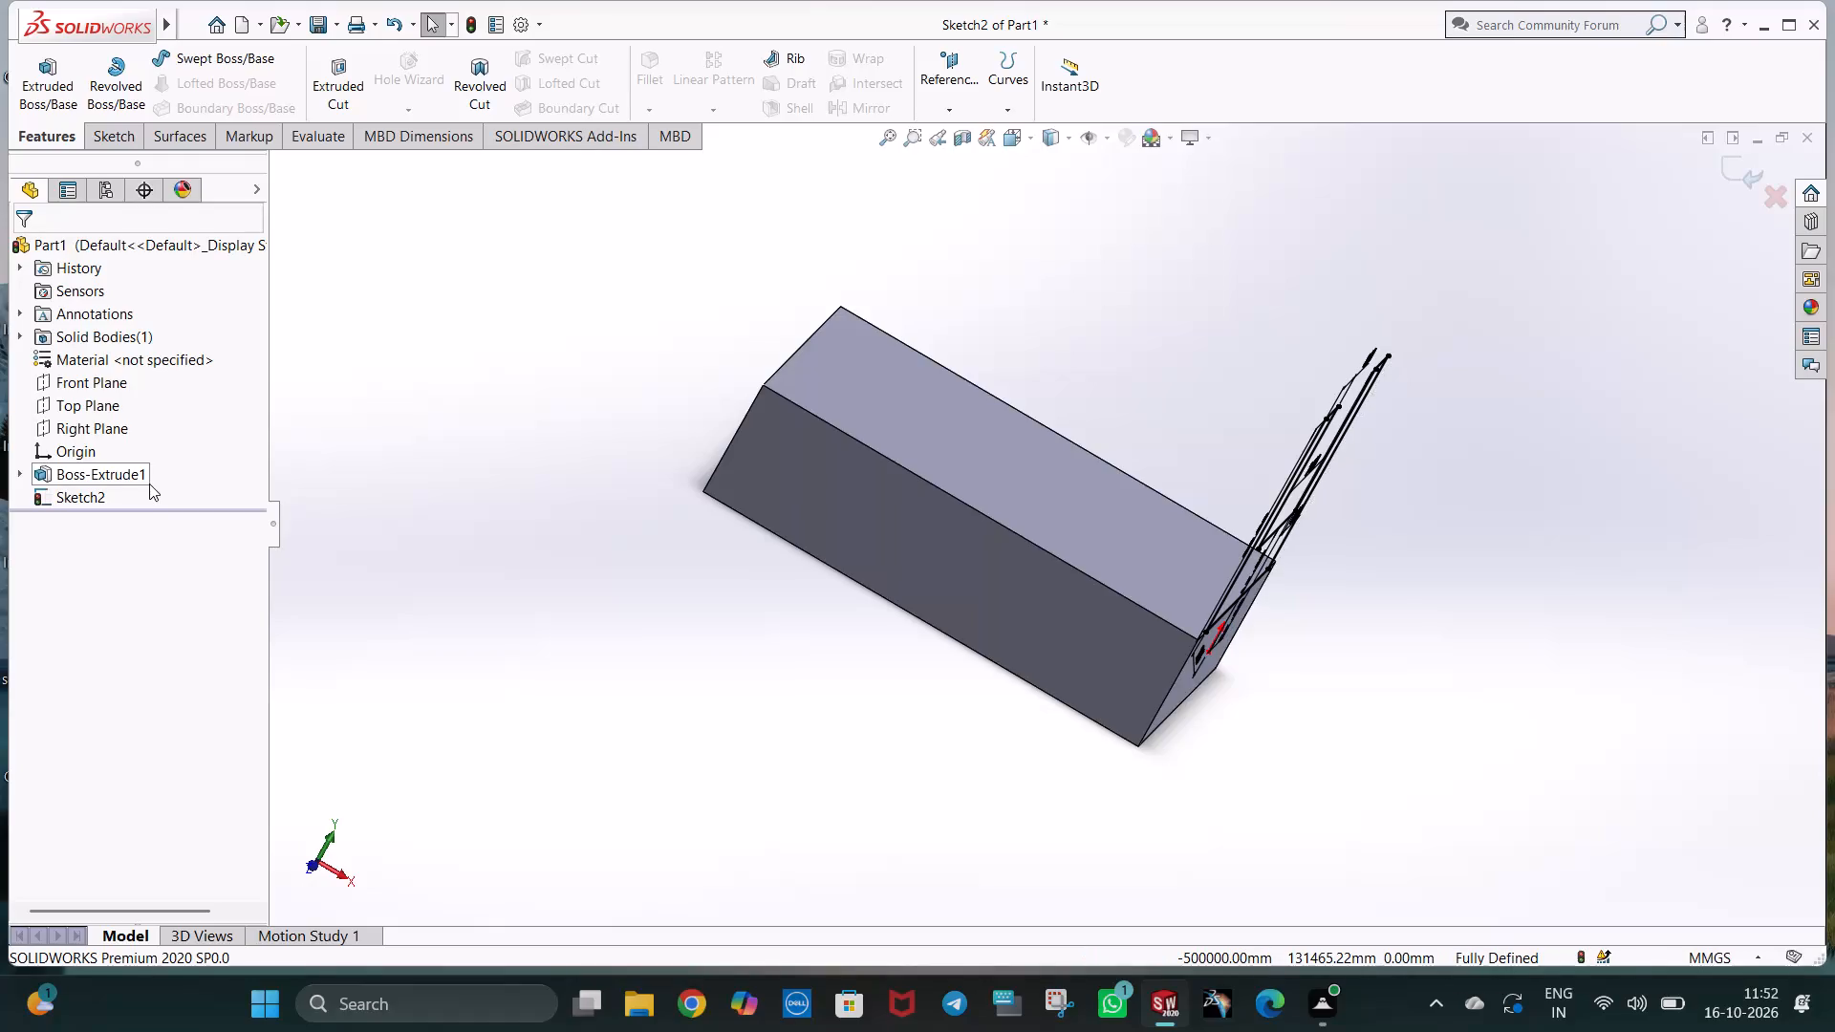
middle_drag(868, 642, 841, 617)
key(ctrl+y)
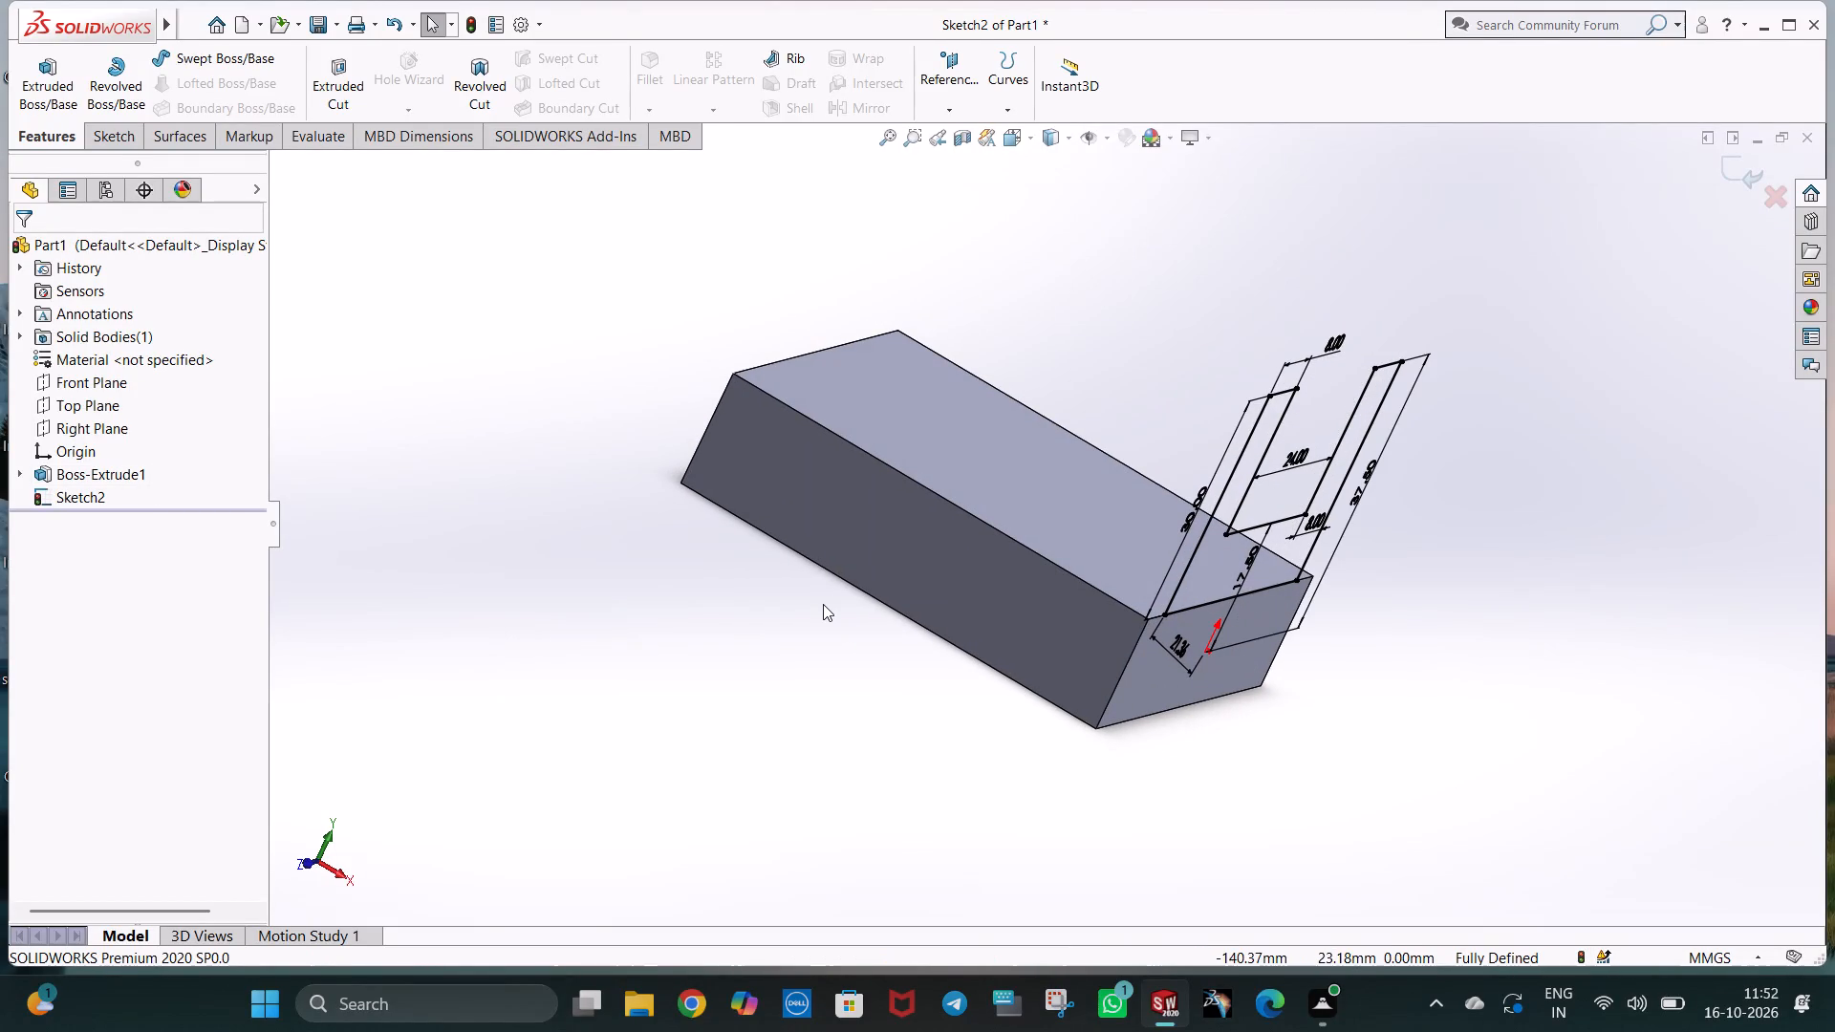
click(64, 96)
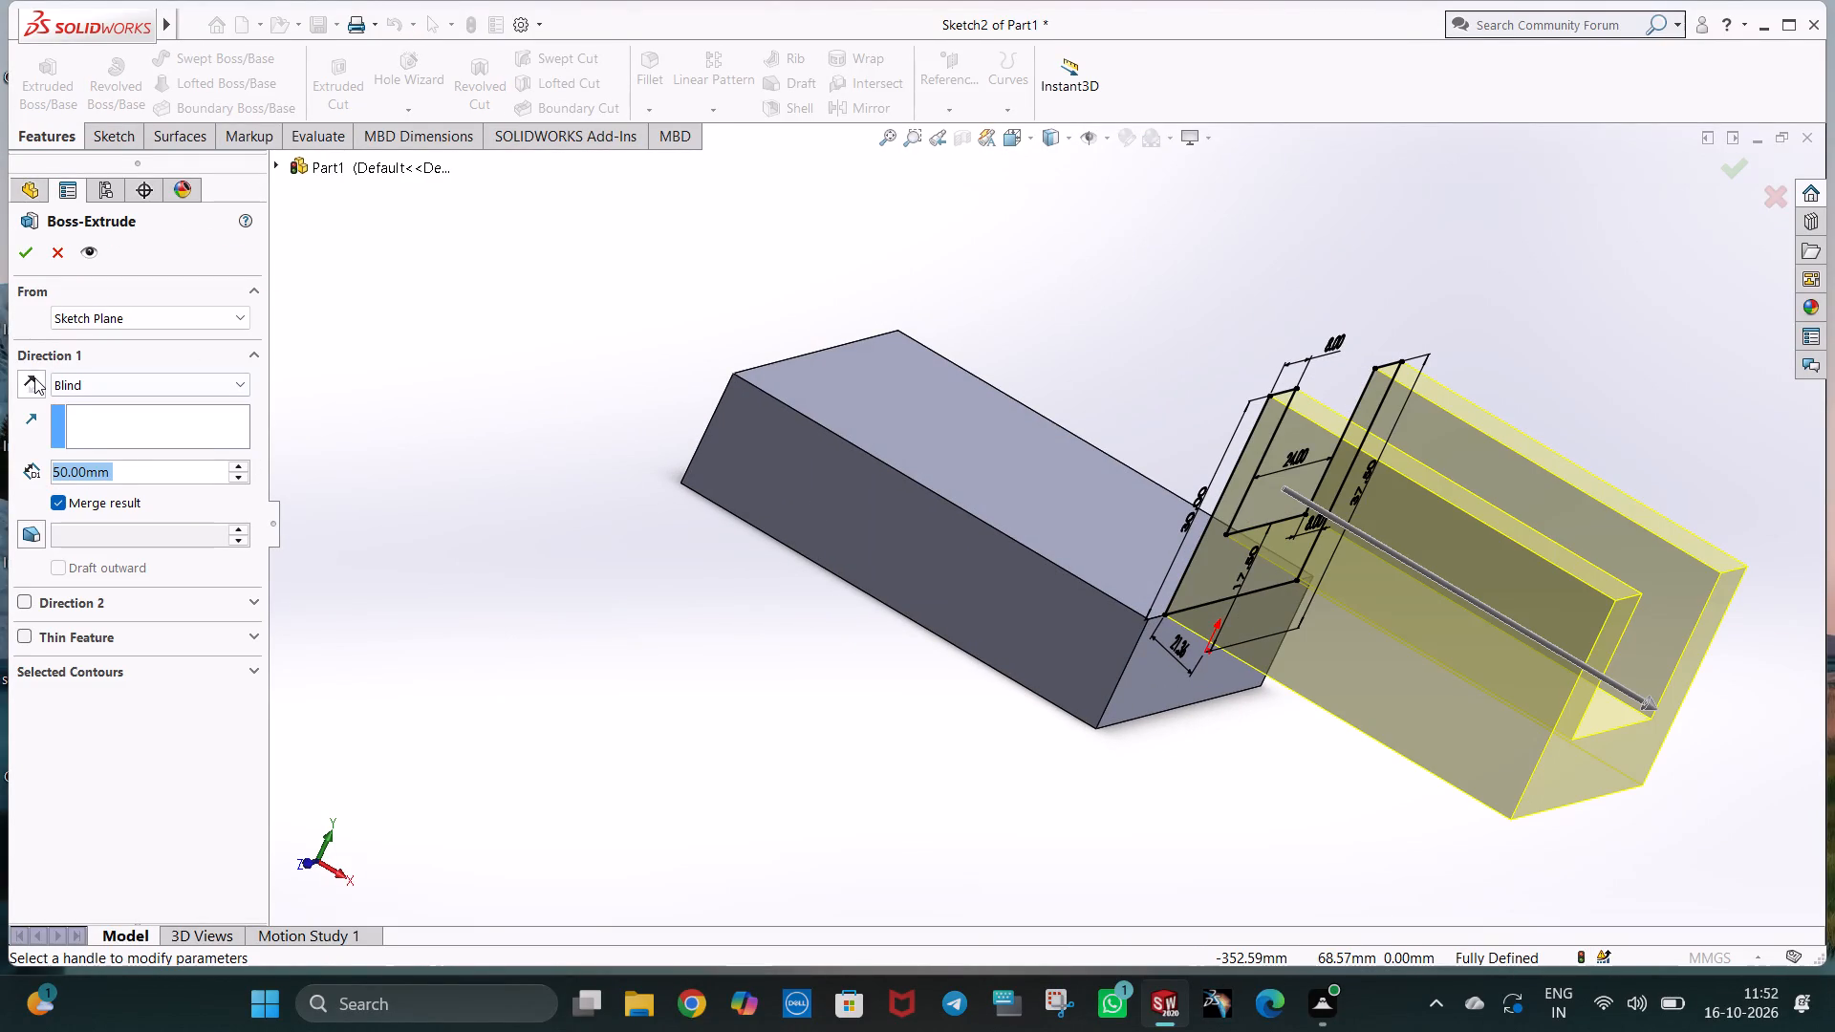
click(34, 376)
drag(119, 464, 31, 465)
text(20)
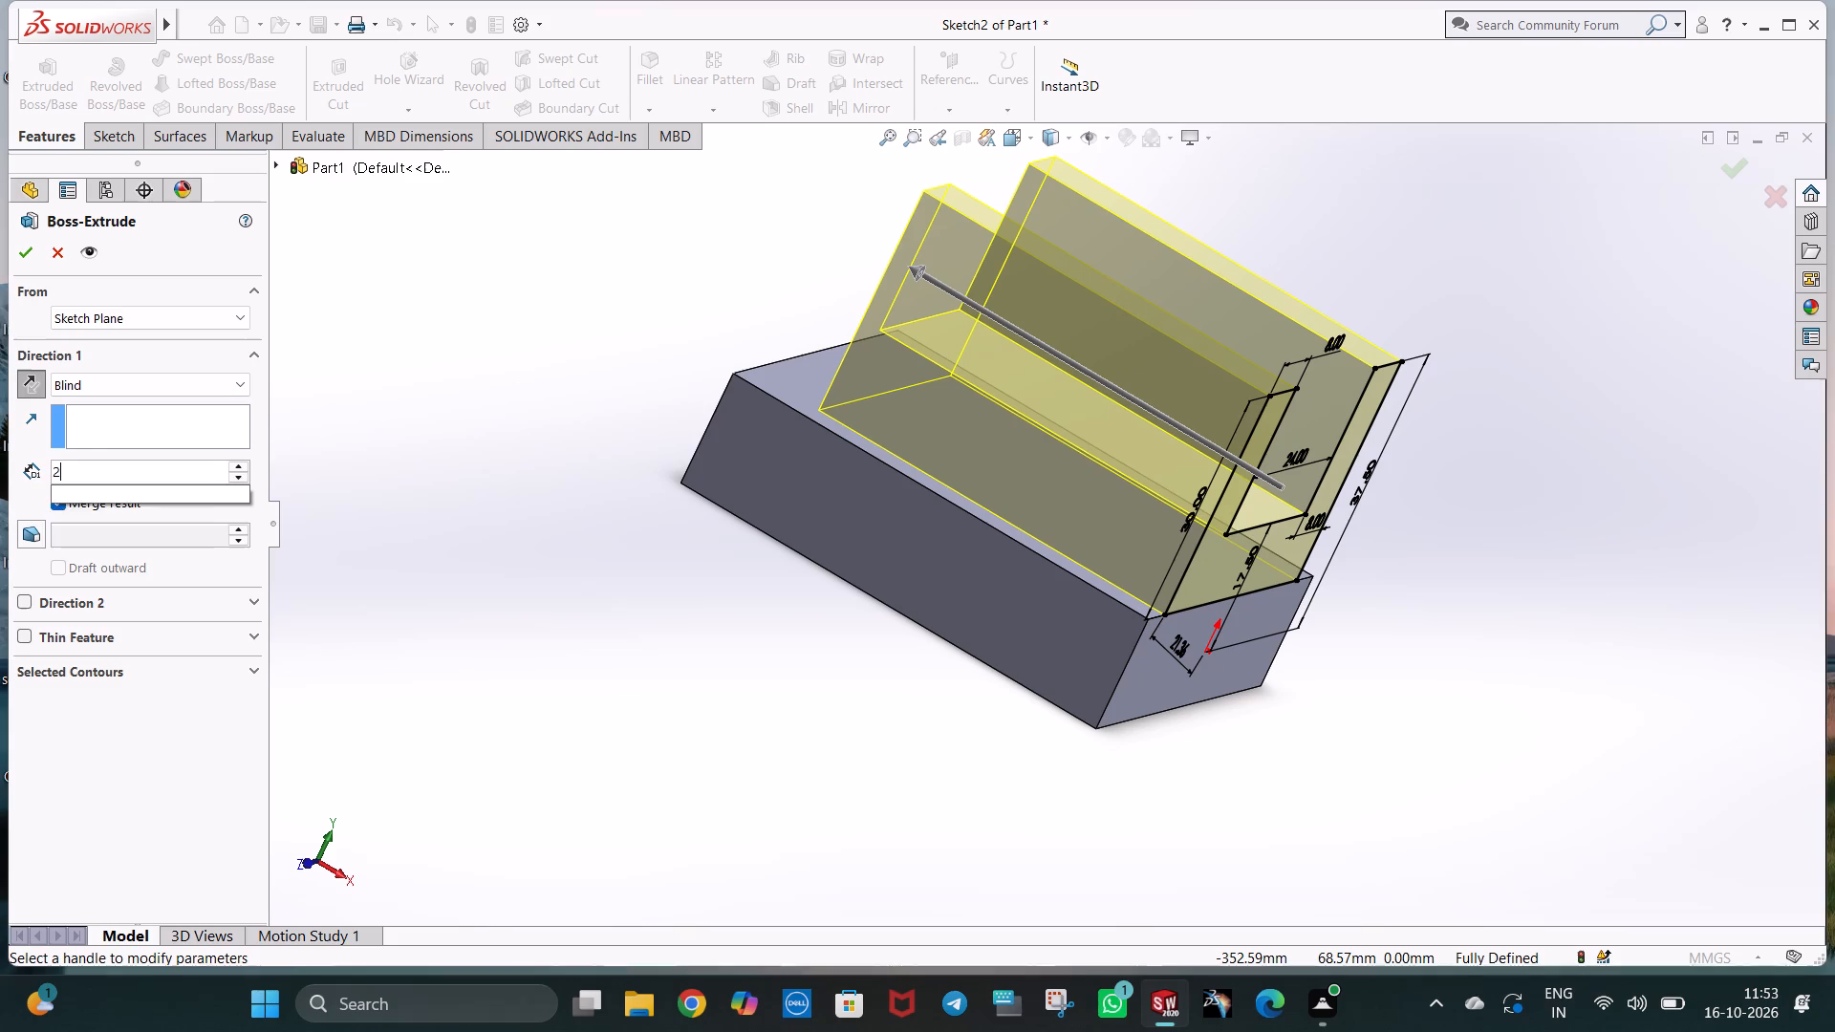
key(Return)
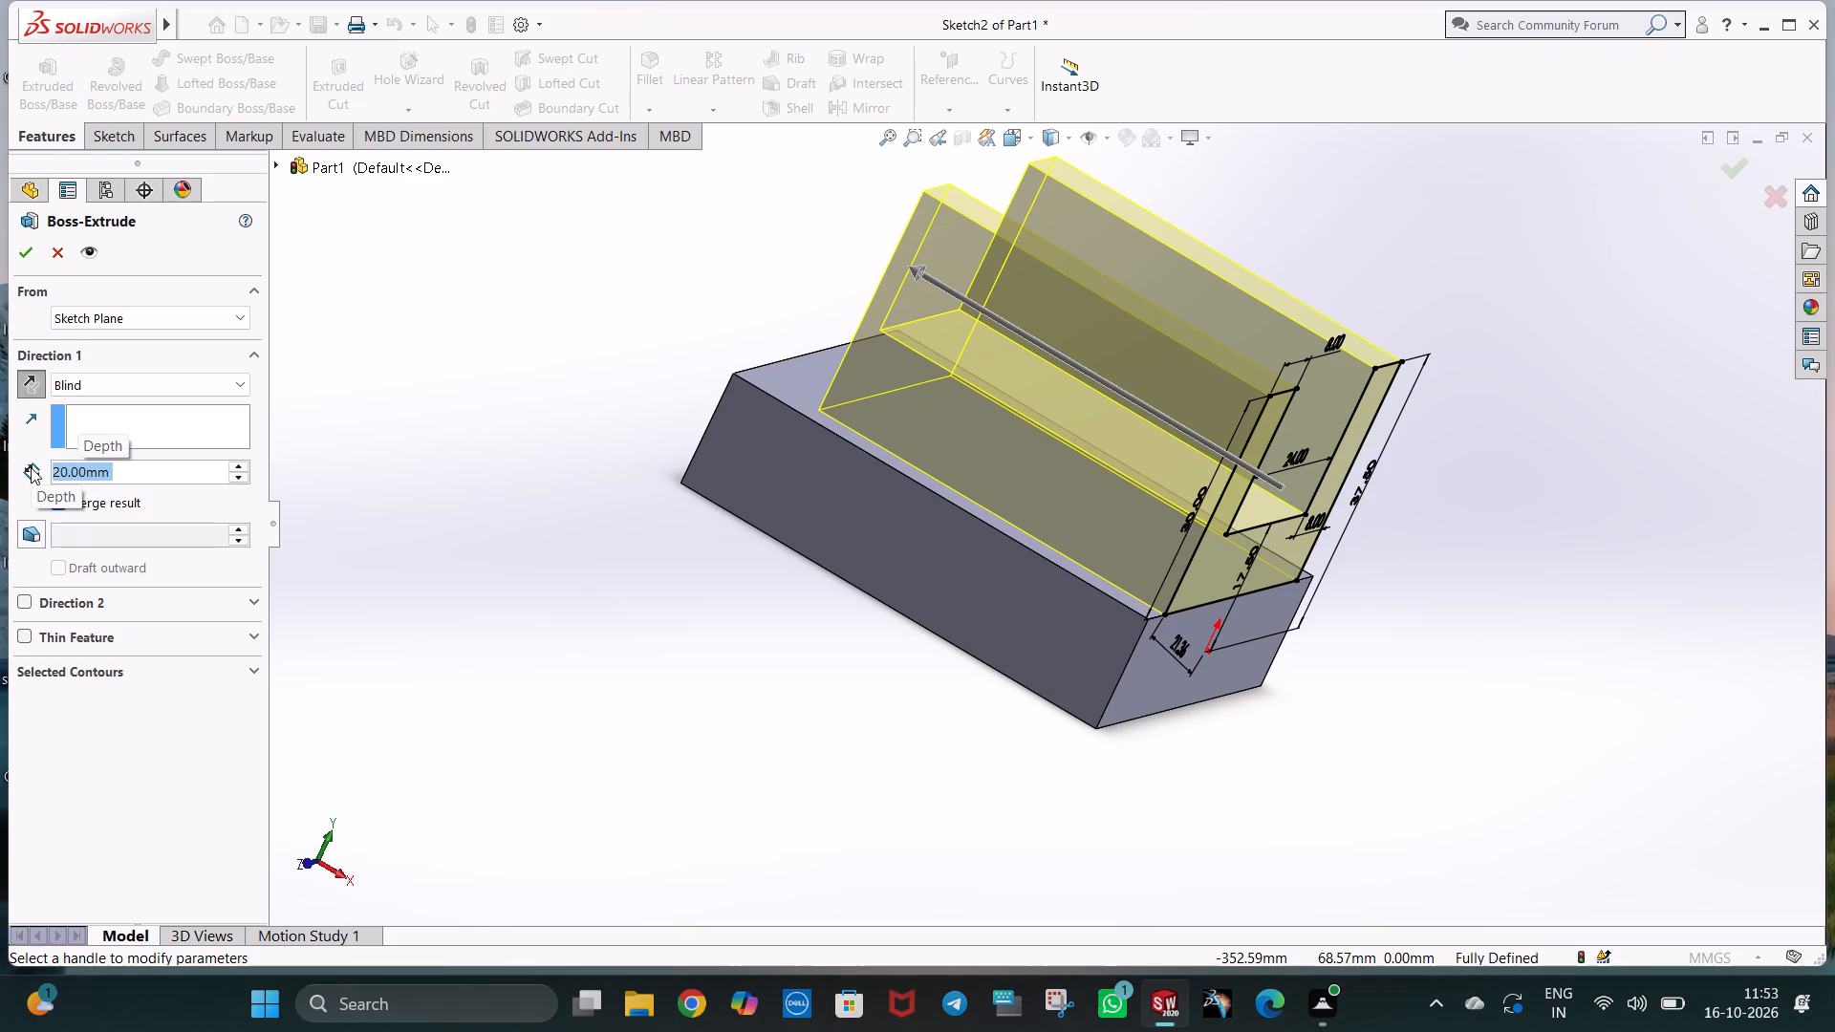
click(30, 251)
Start a new sketch on the top face of the base block, viewed from above.
middle_drag(680, 616, 719, 647)
middle_drag(722, 645, 709, 552)
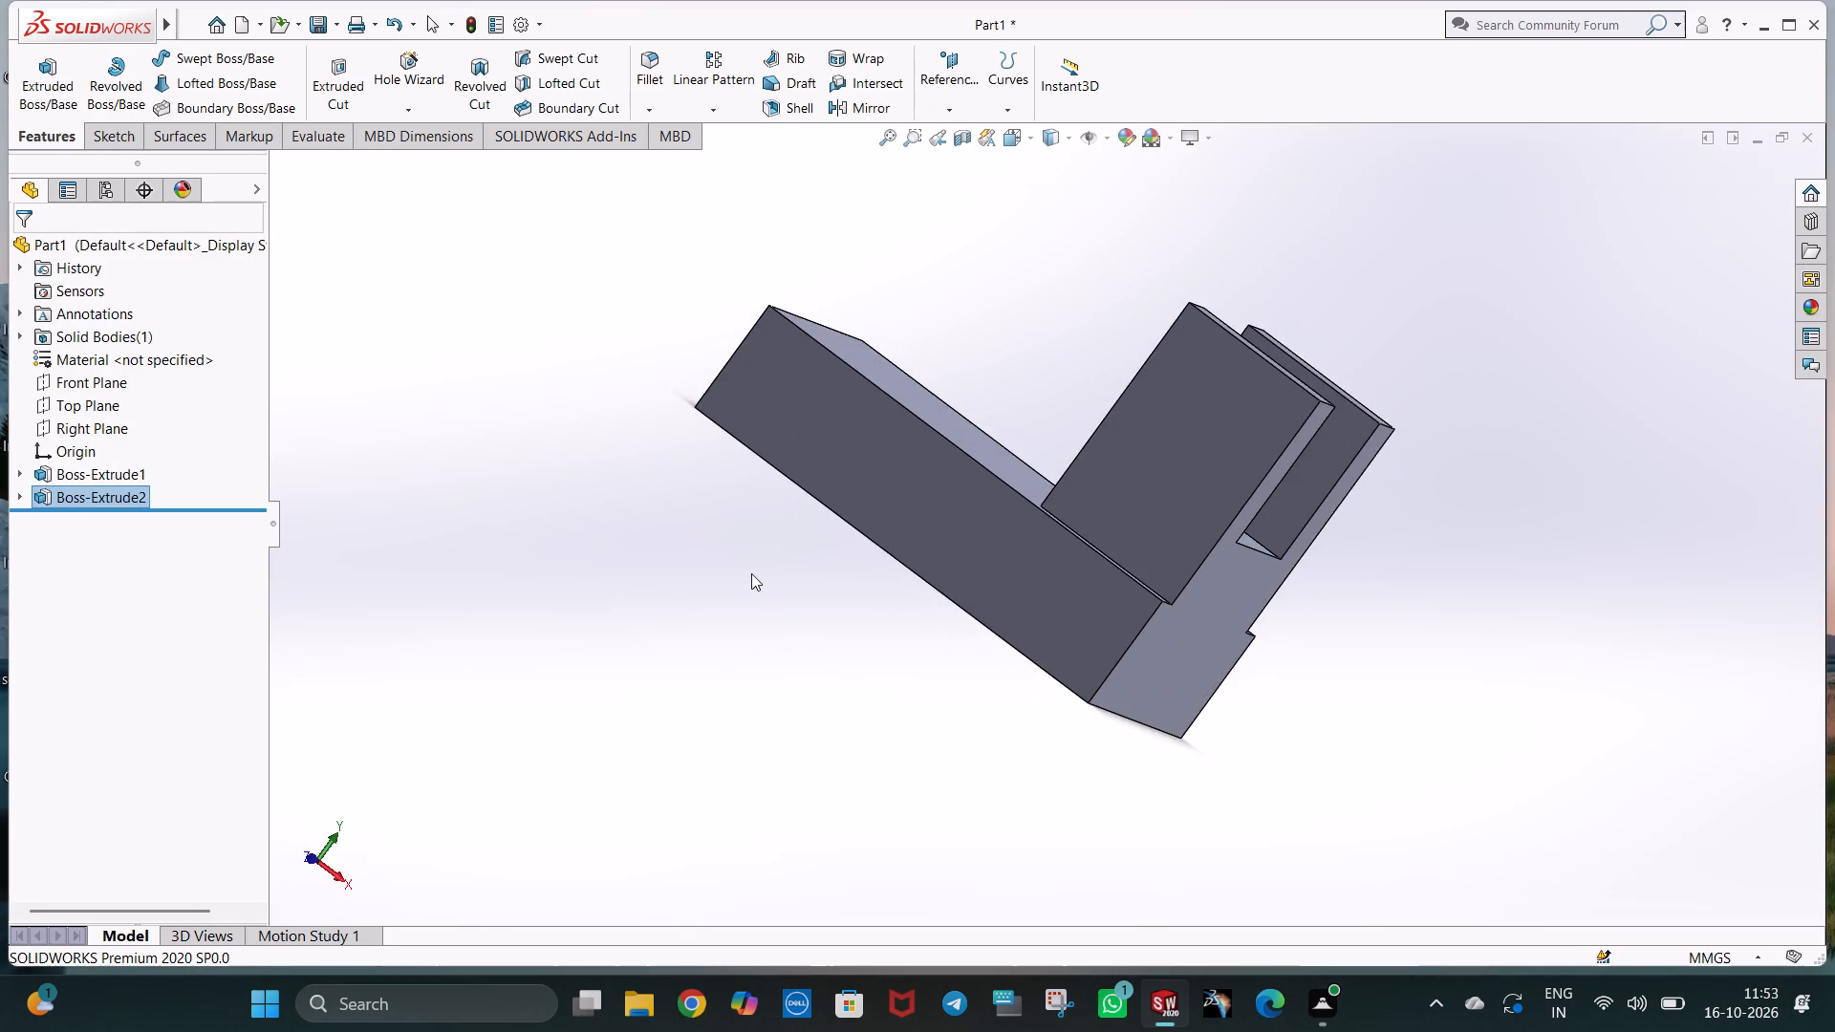
middle_drag(1307, 715, 1395, 710)
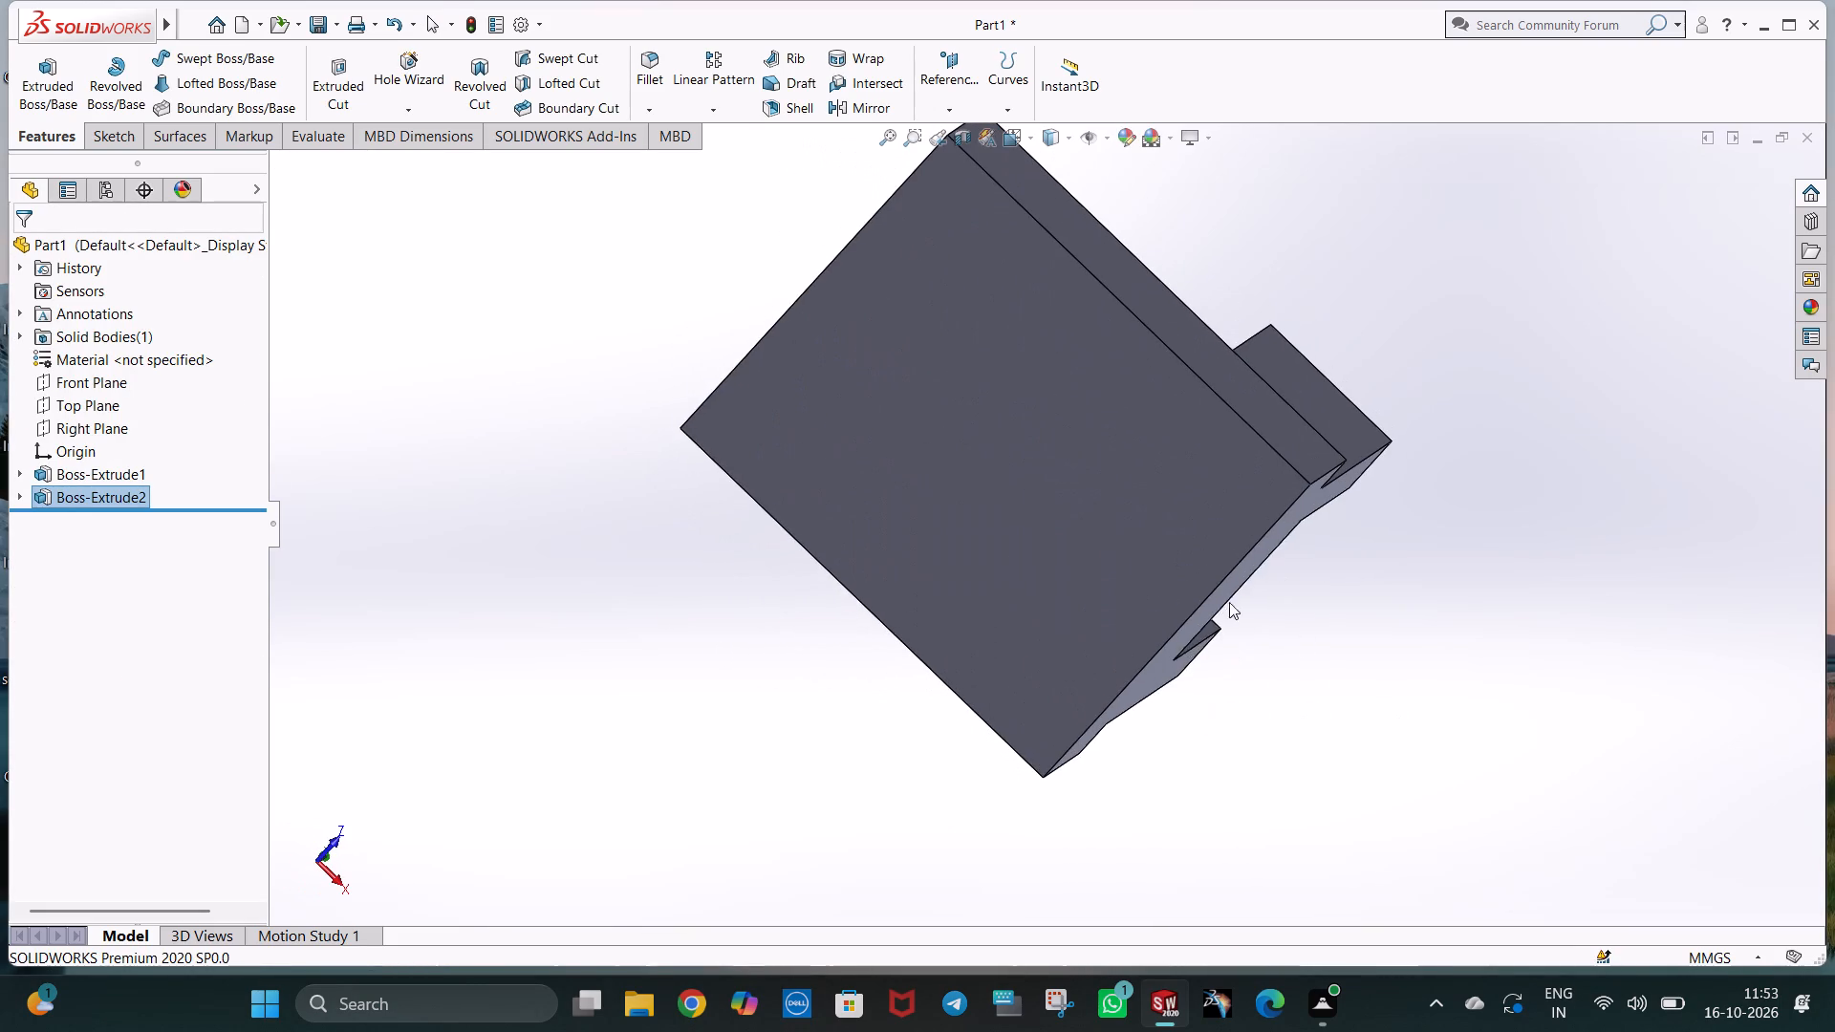
key(ctrl+7)
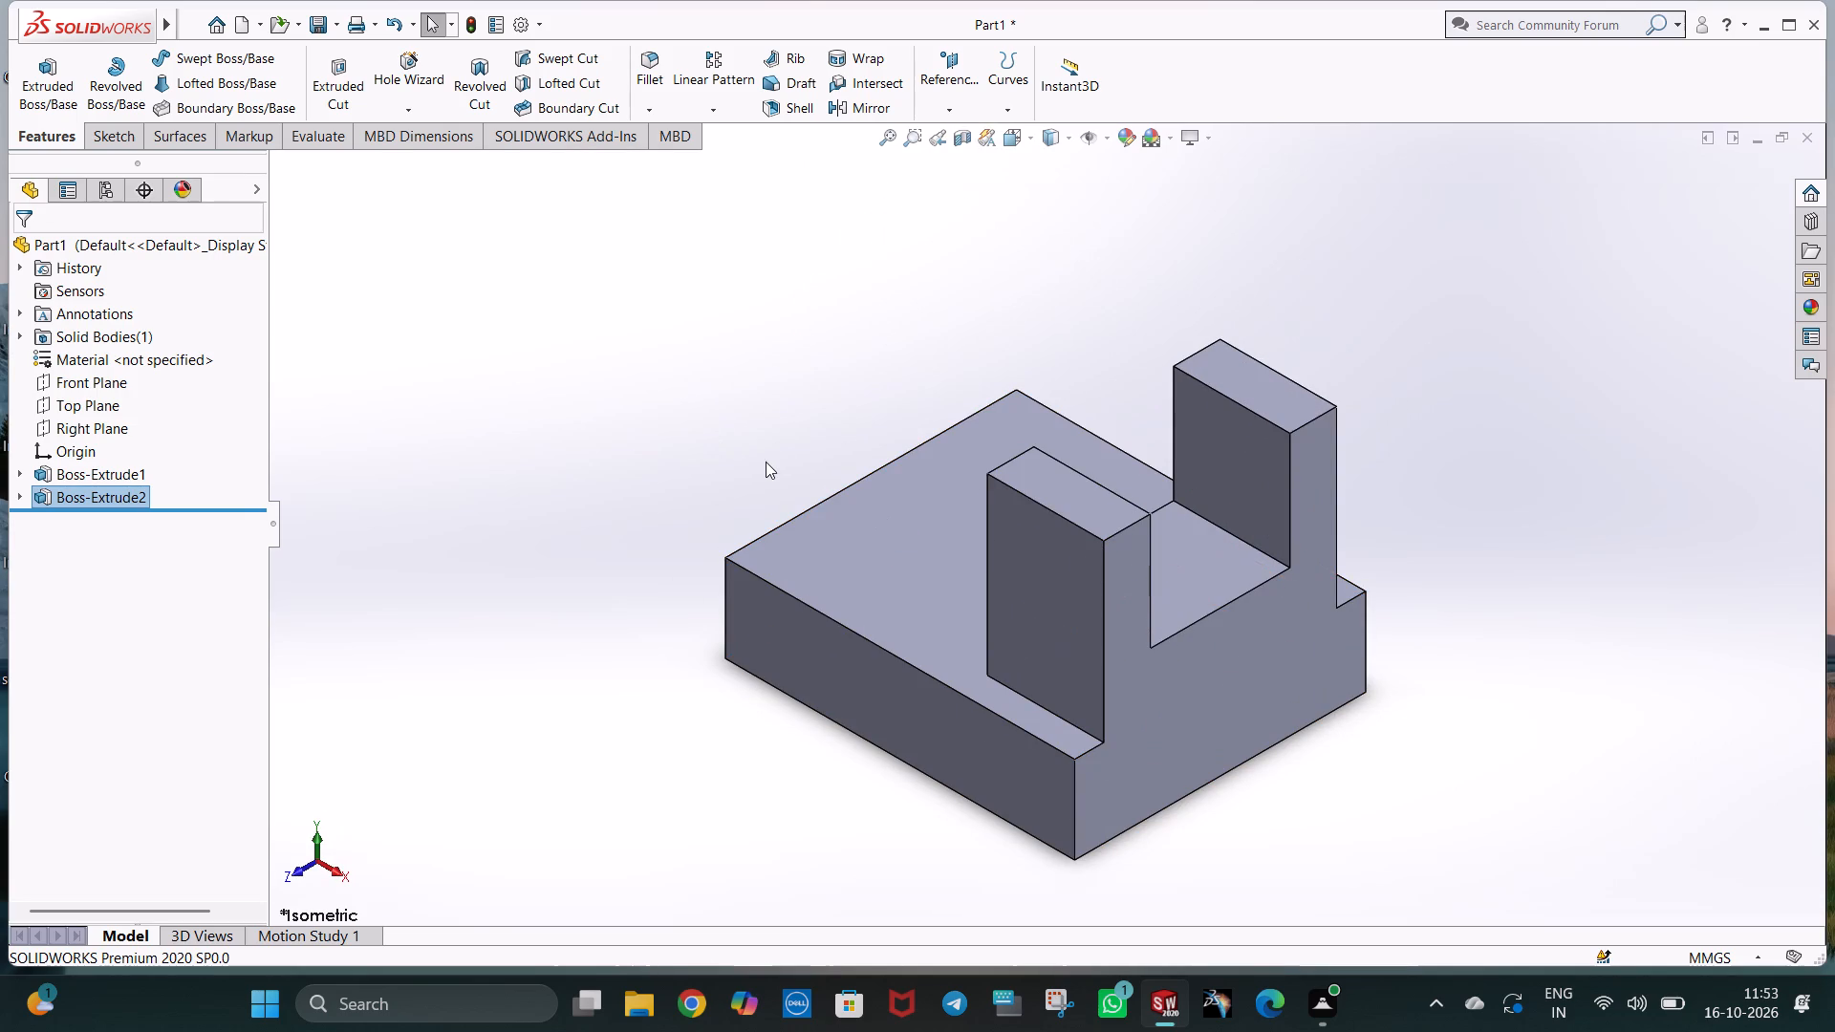
key(ctrl+5)
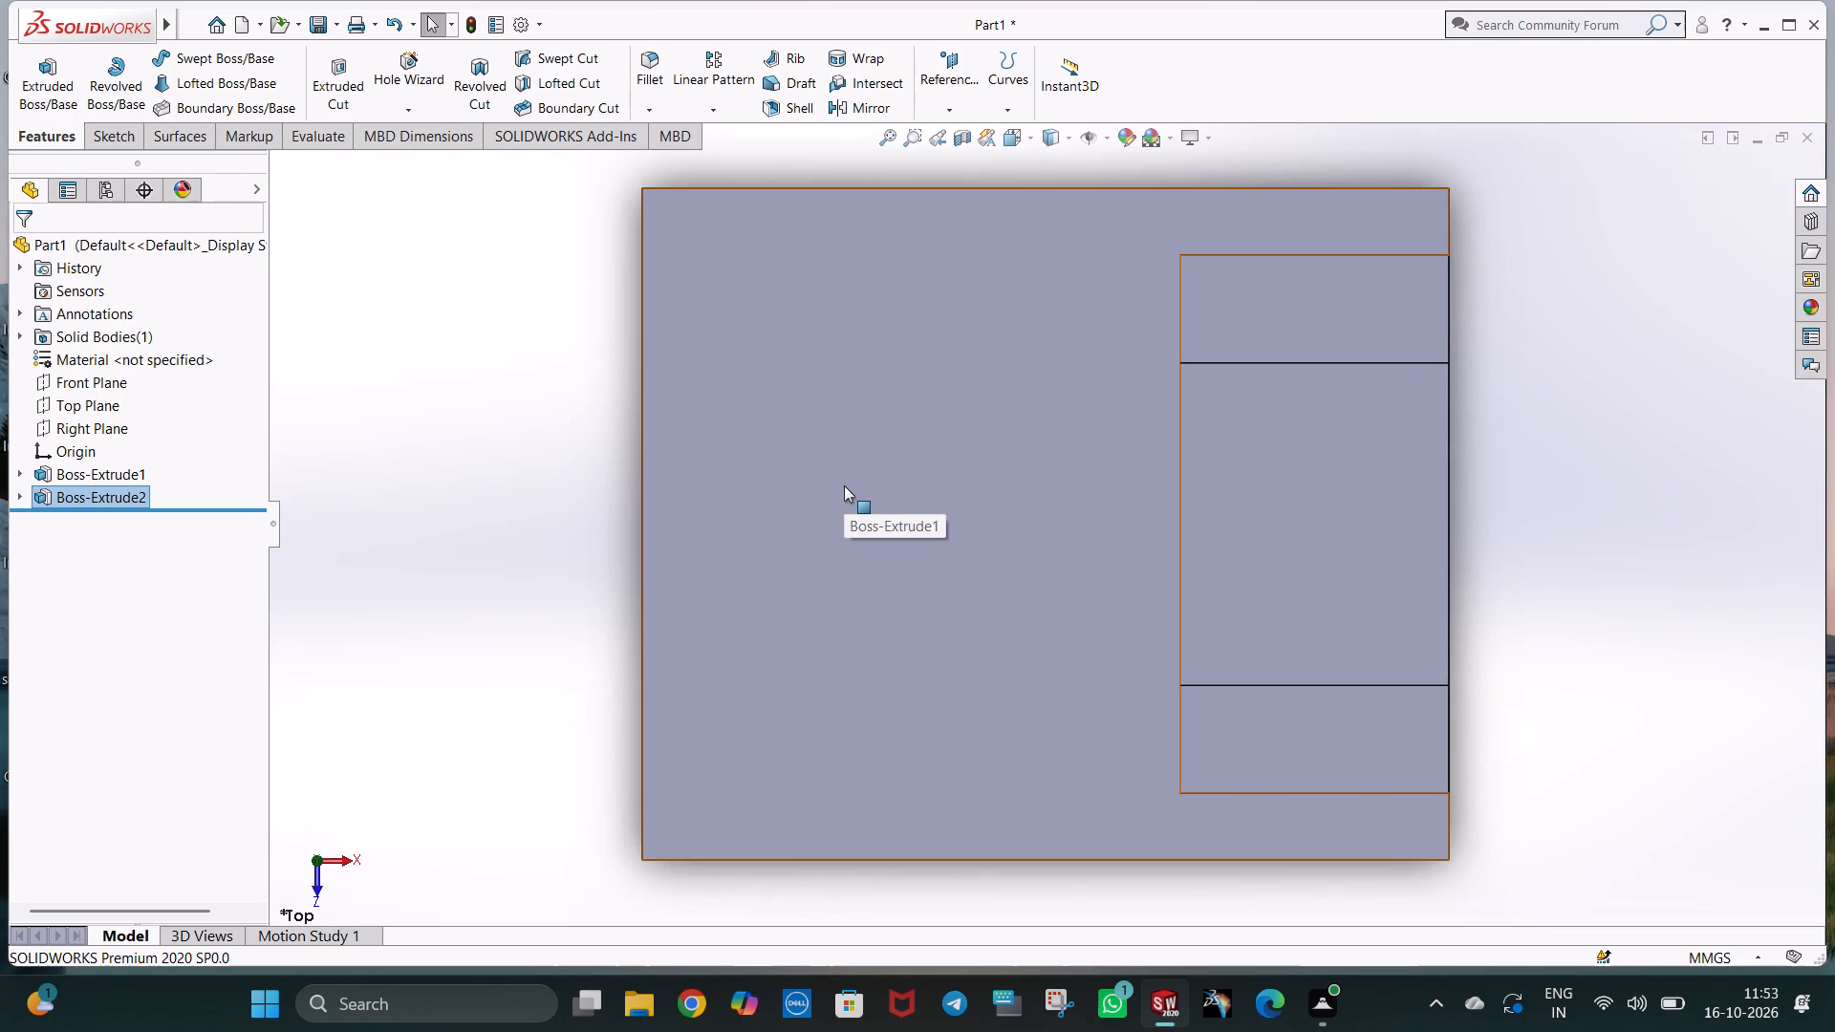
right_click(844, 485)
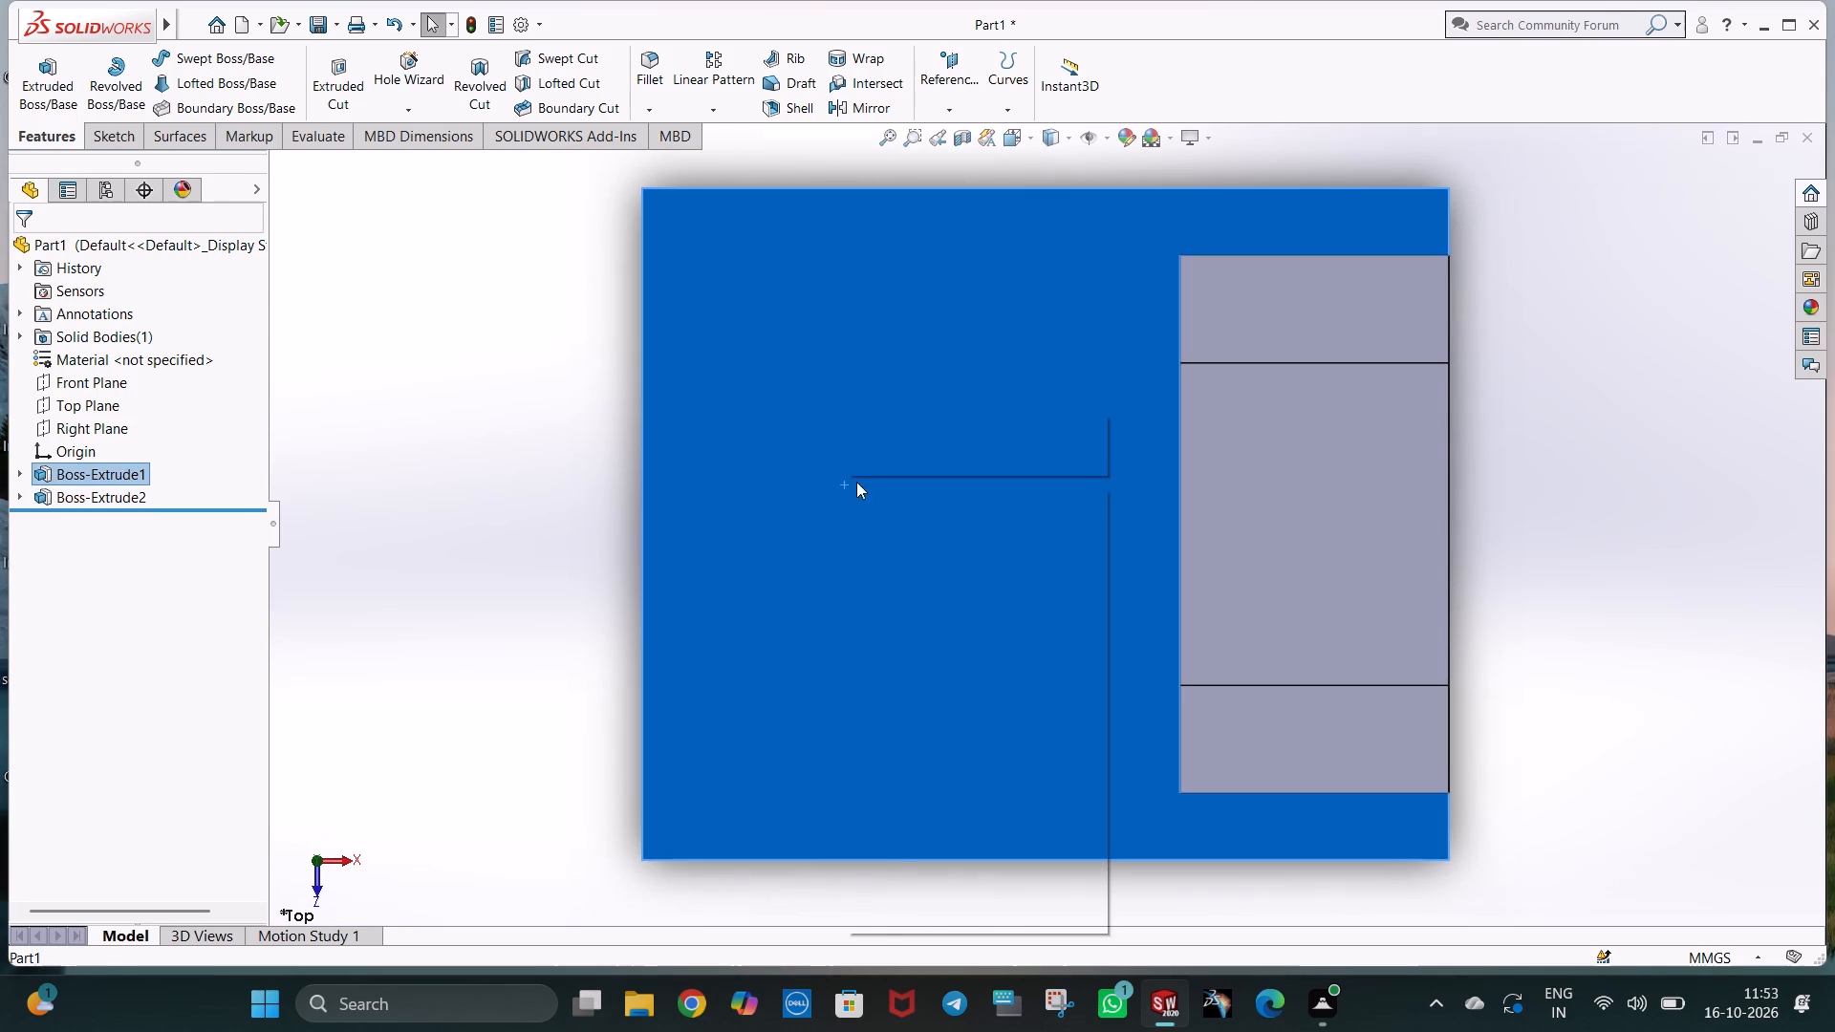
click(889, 468)
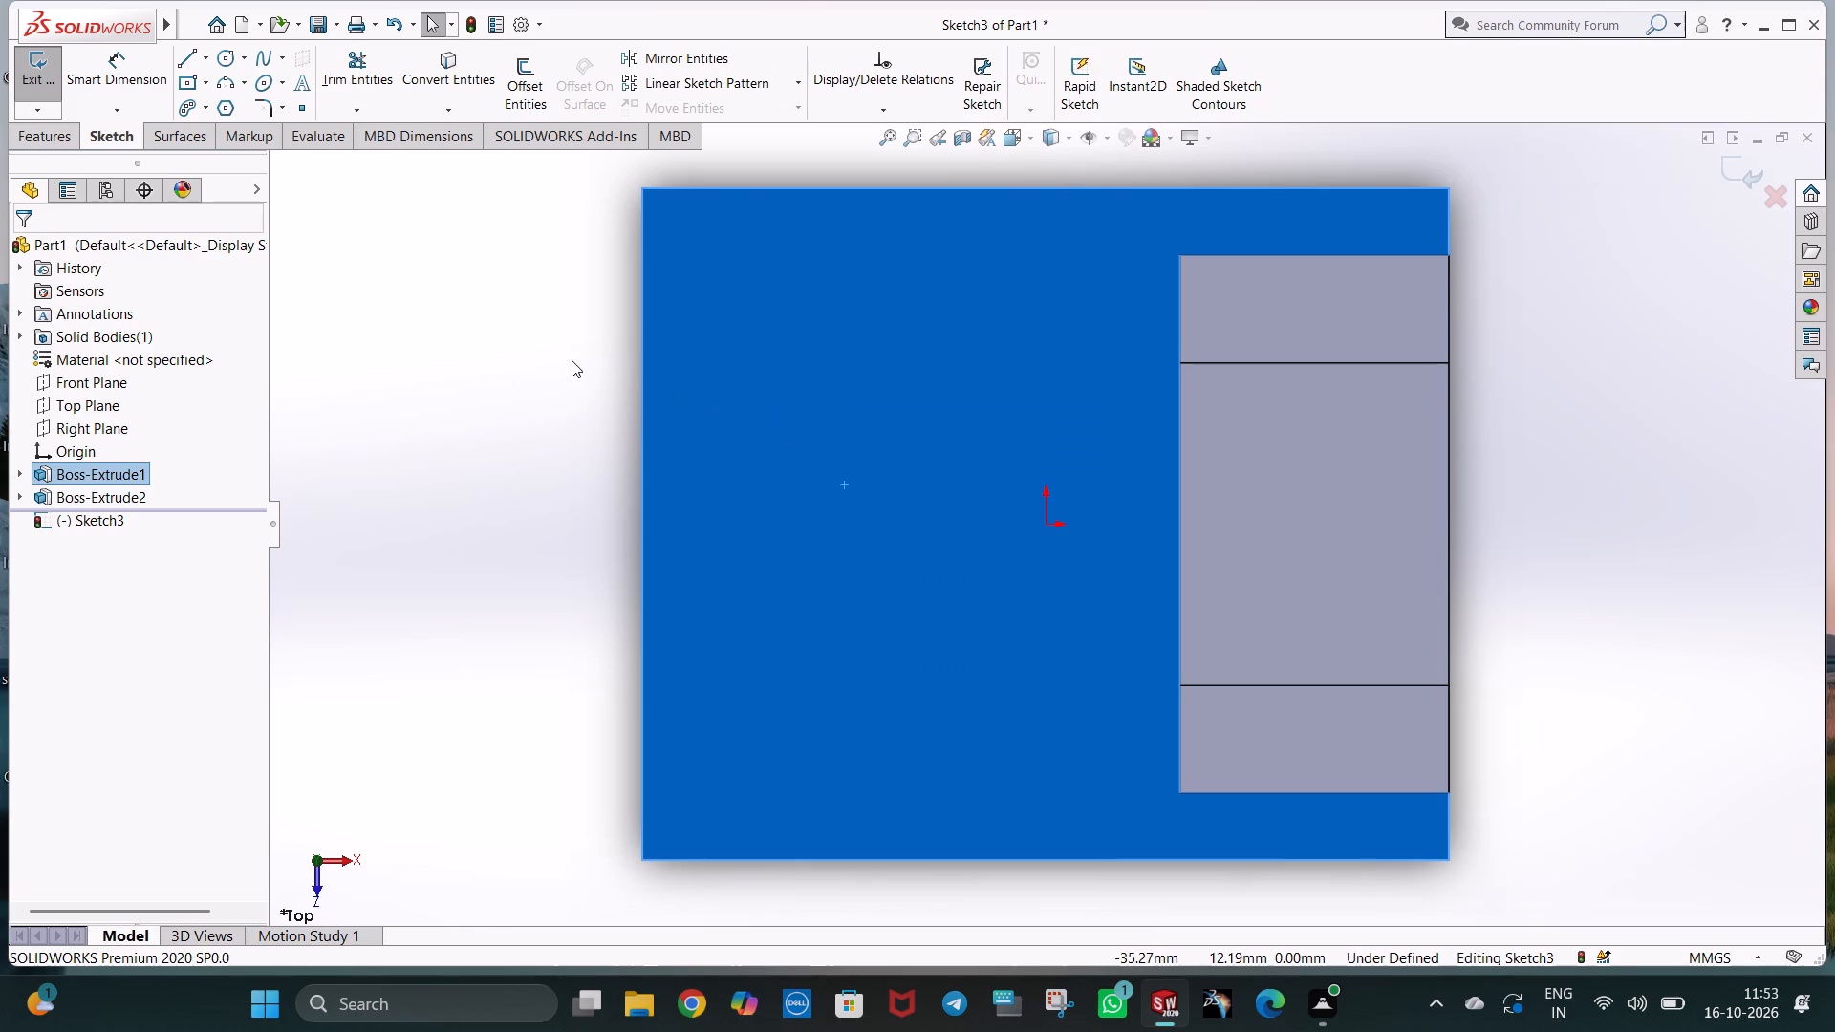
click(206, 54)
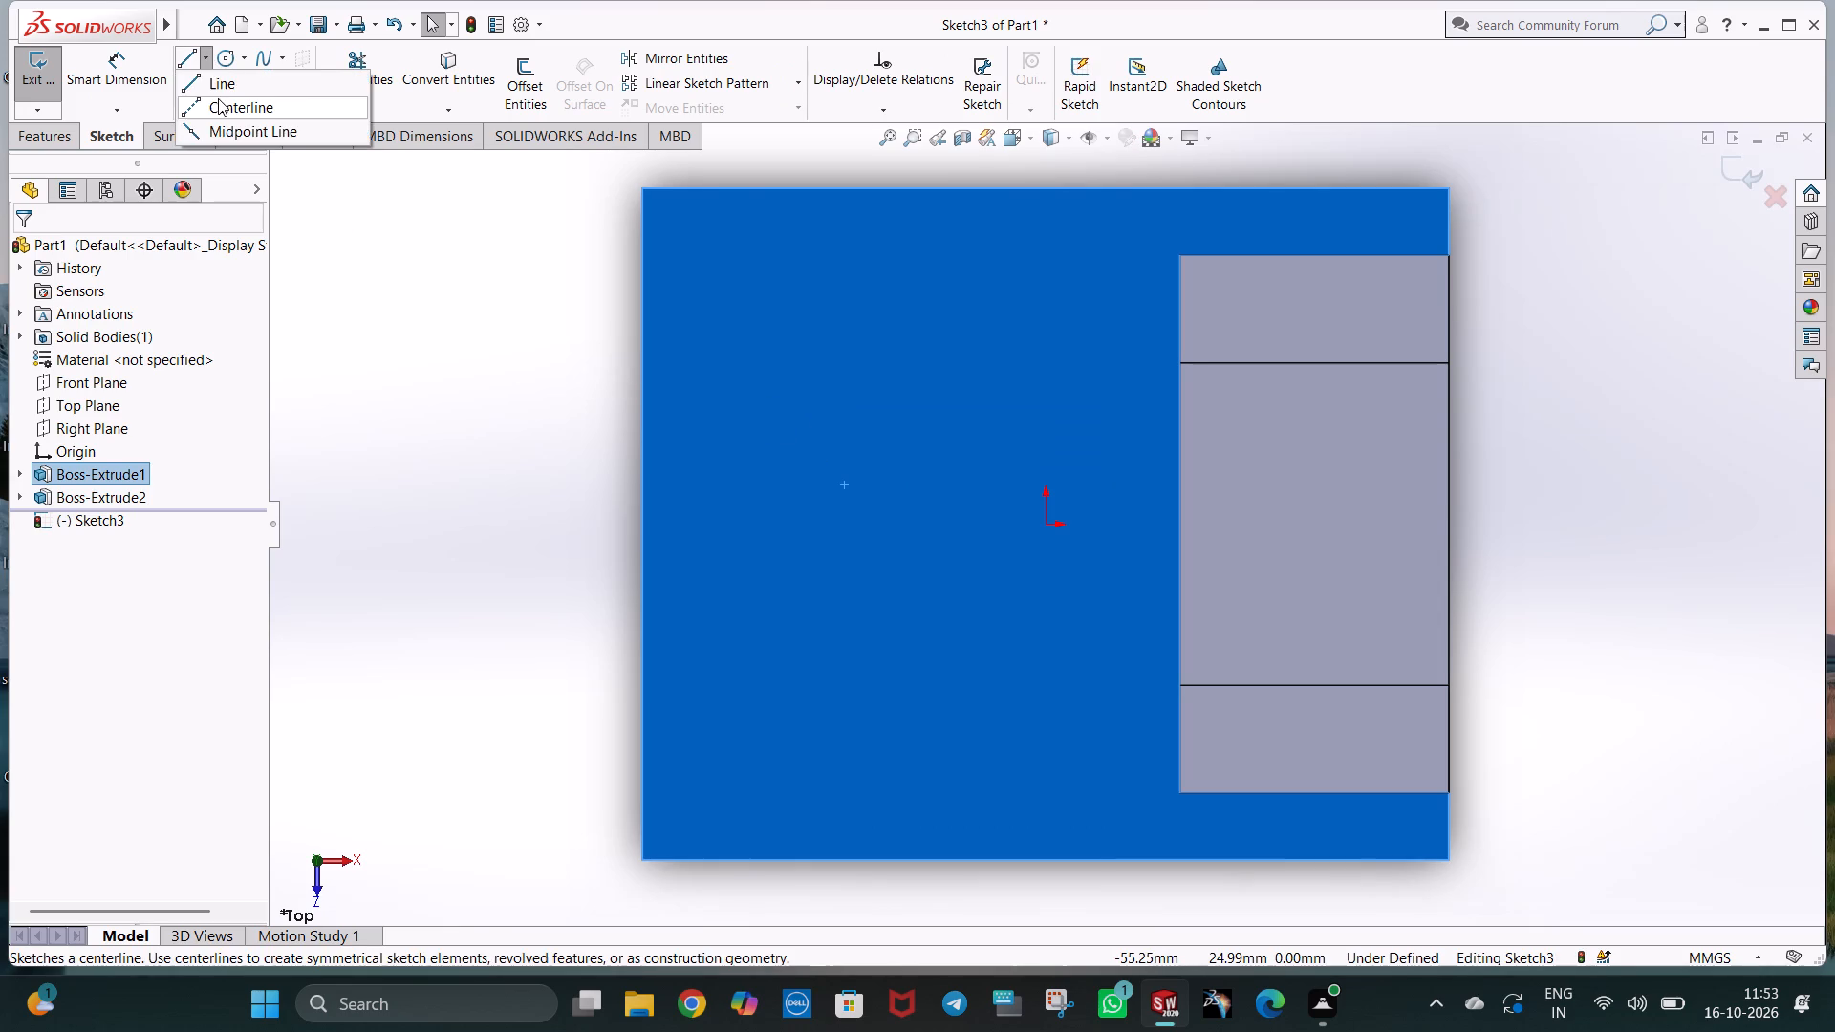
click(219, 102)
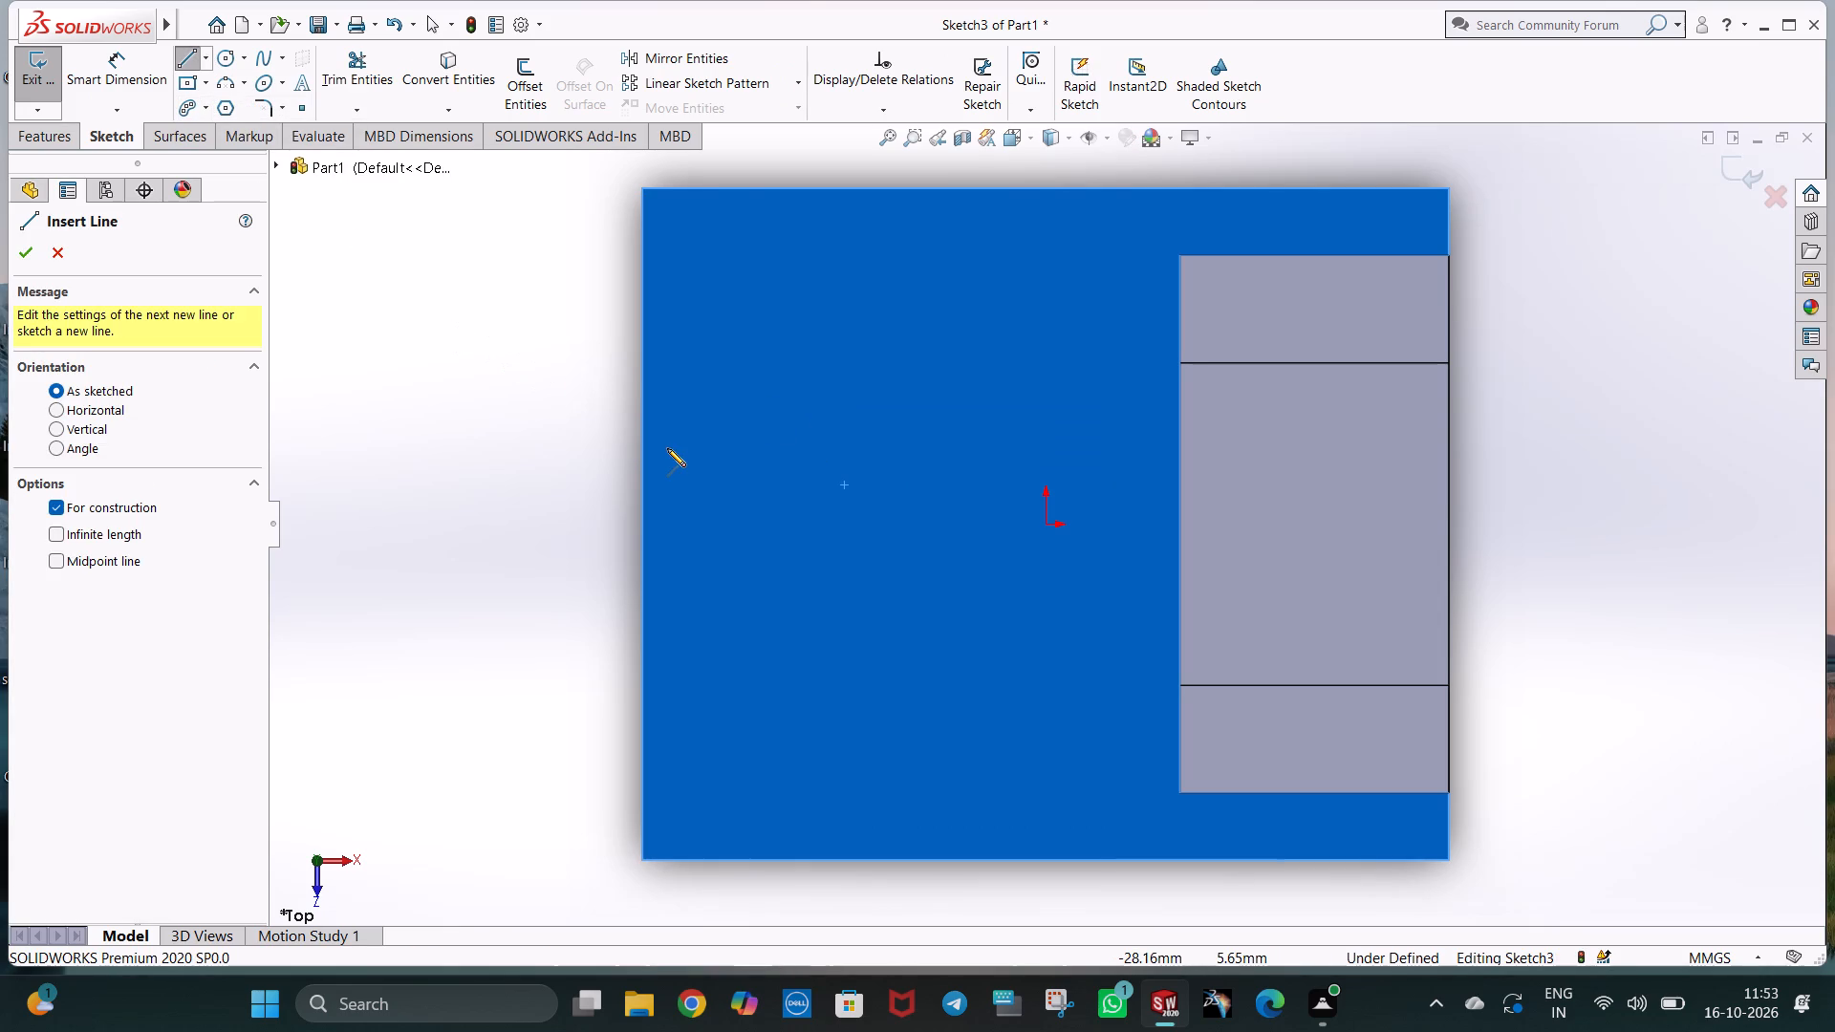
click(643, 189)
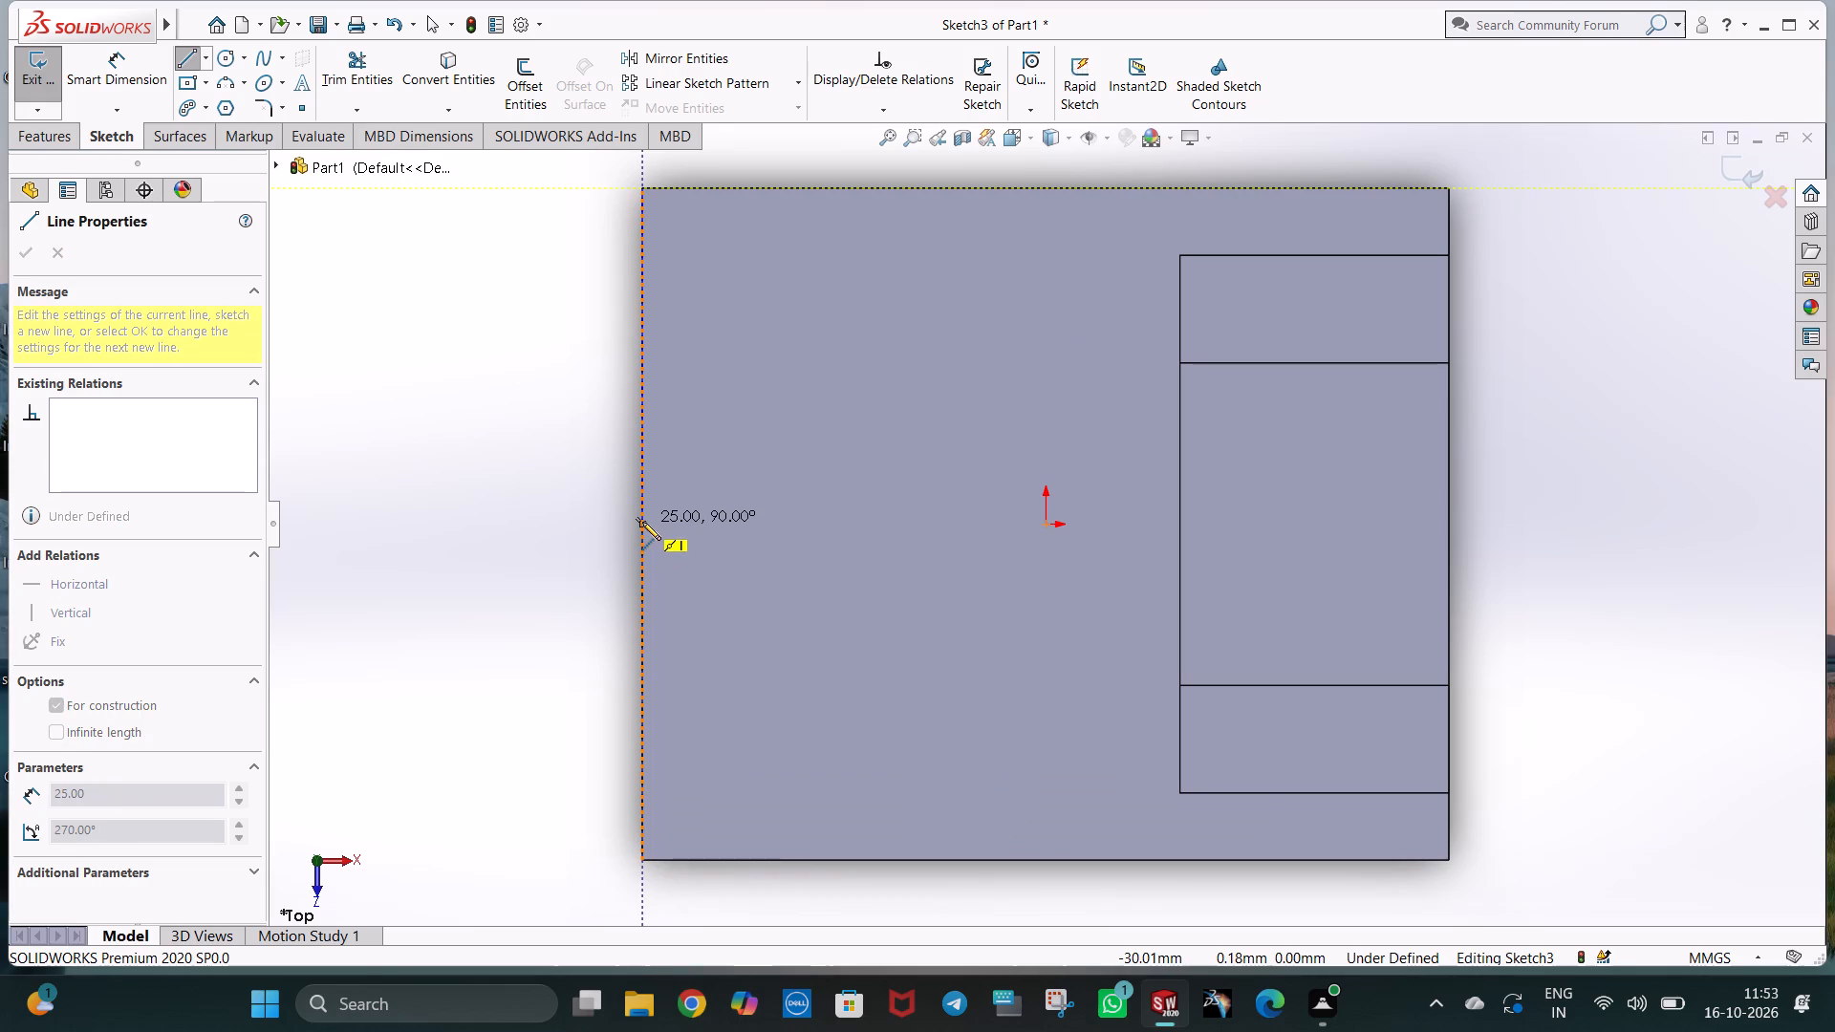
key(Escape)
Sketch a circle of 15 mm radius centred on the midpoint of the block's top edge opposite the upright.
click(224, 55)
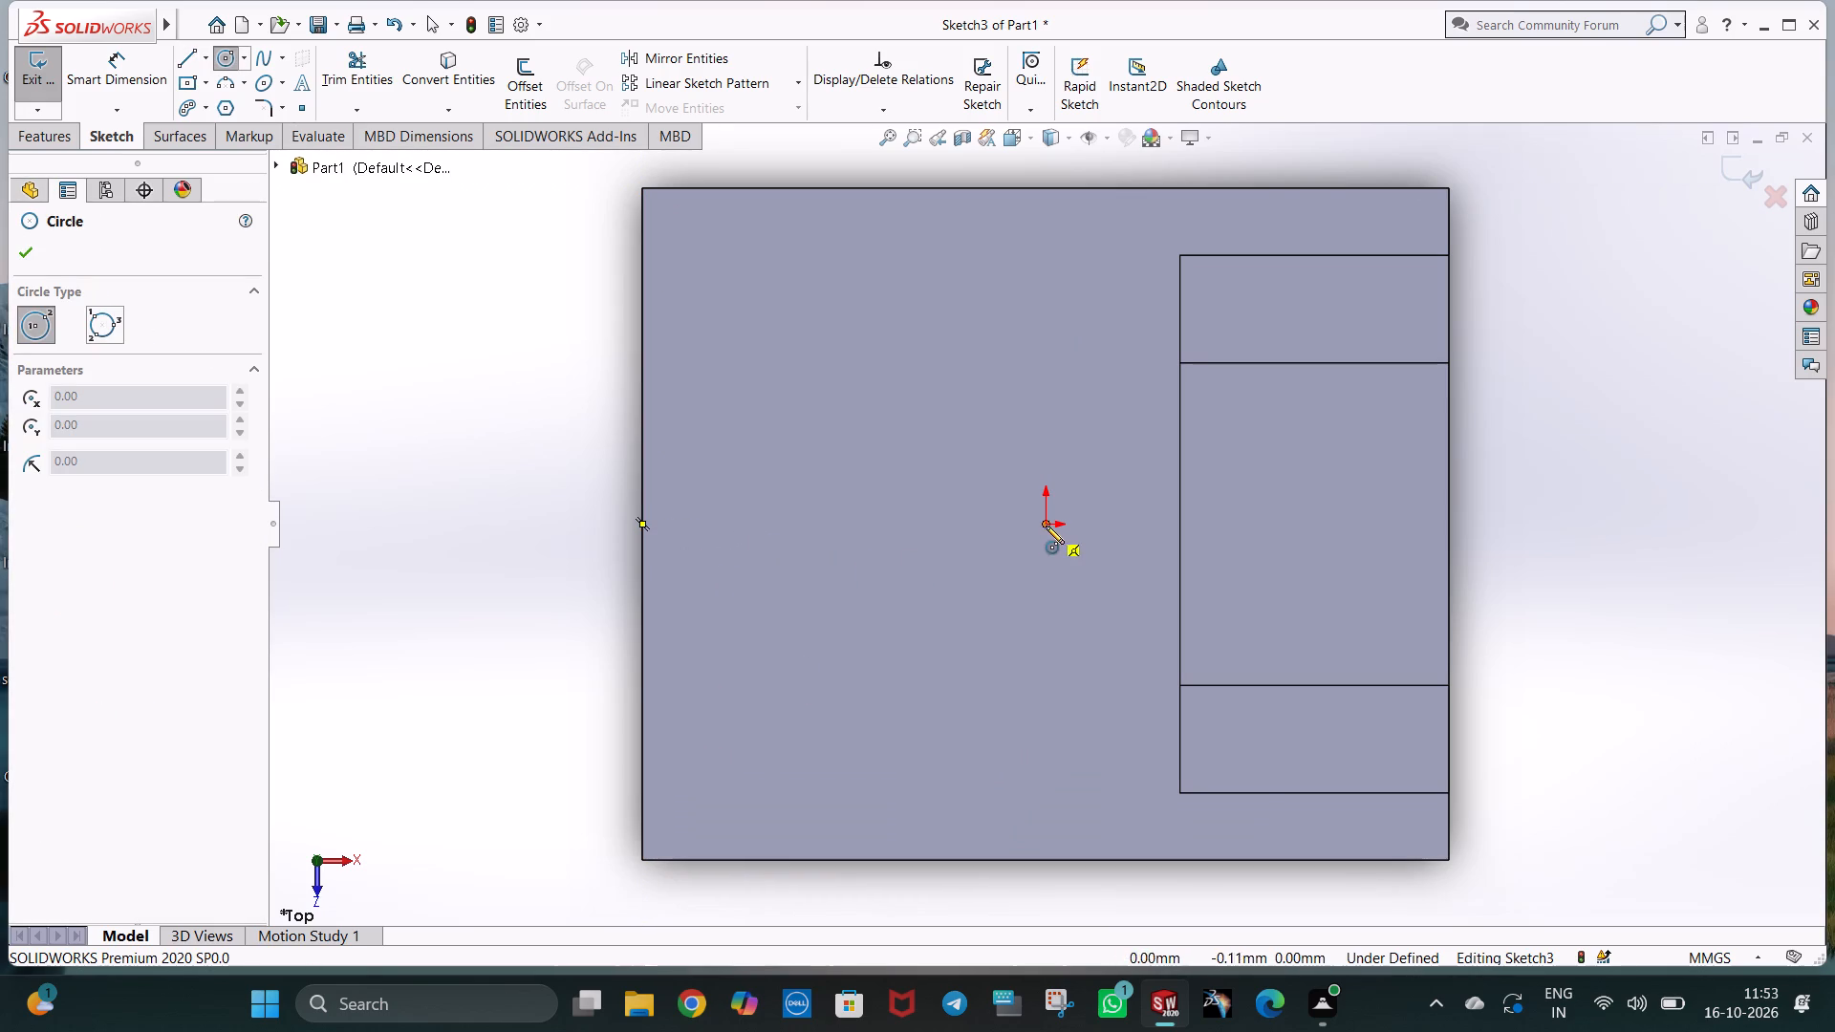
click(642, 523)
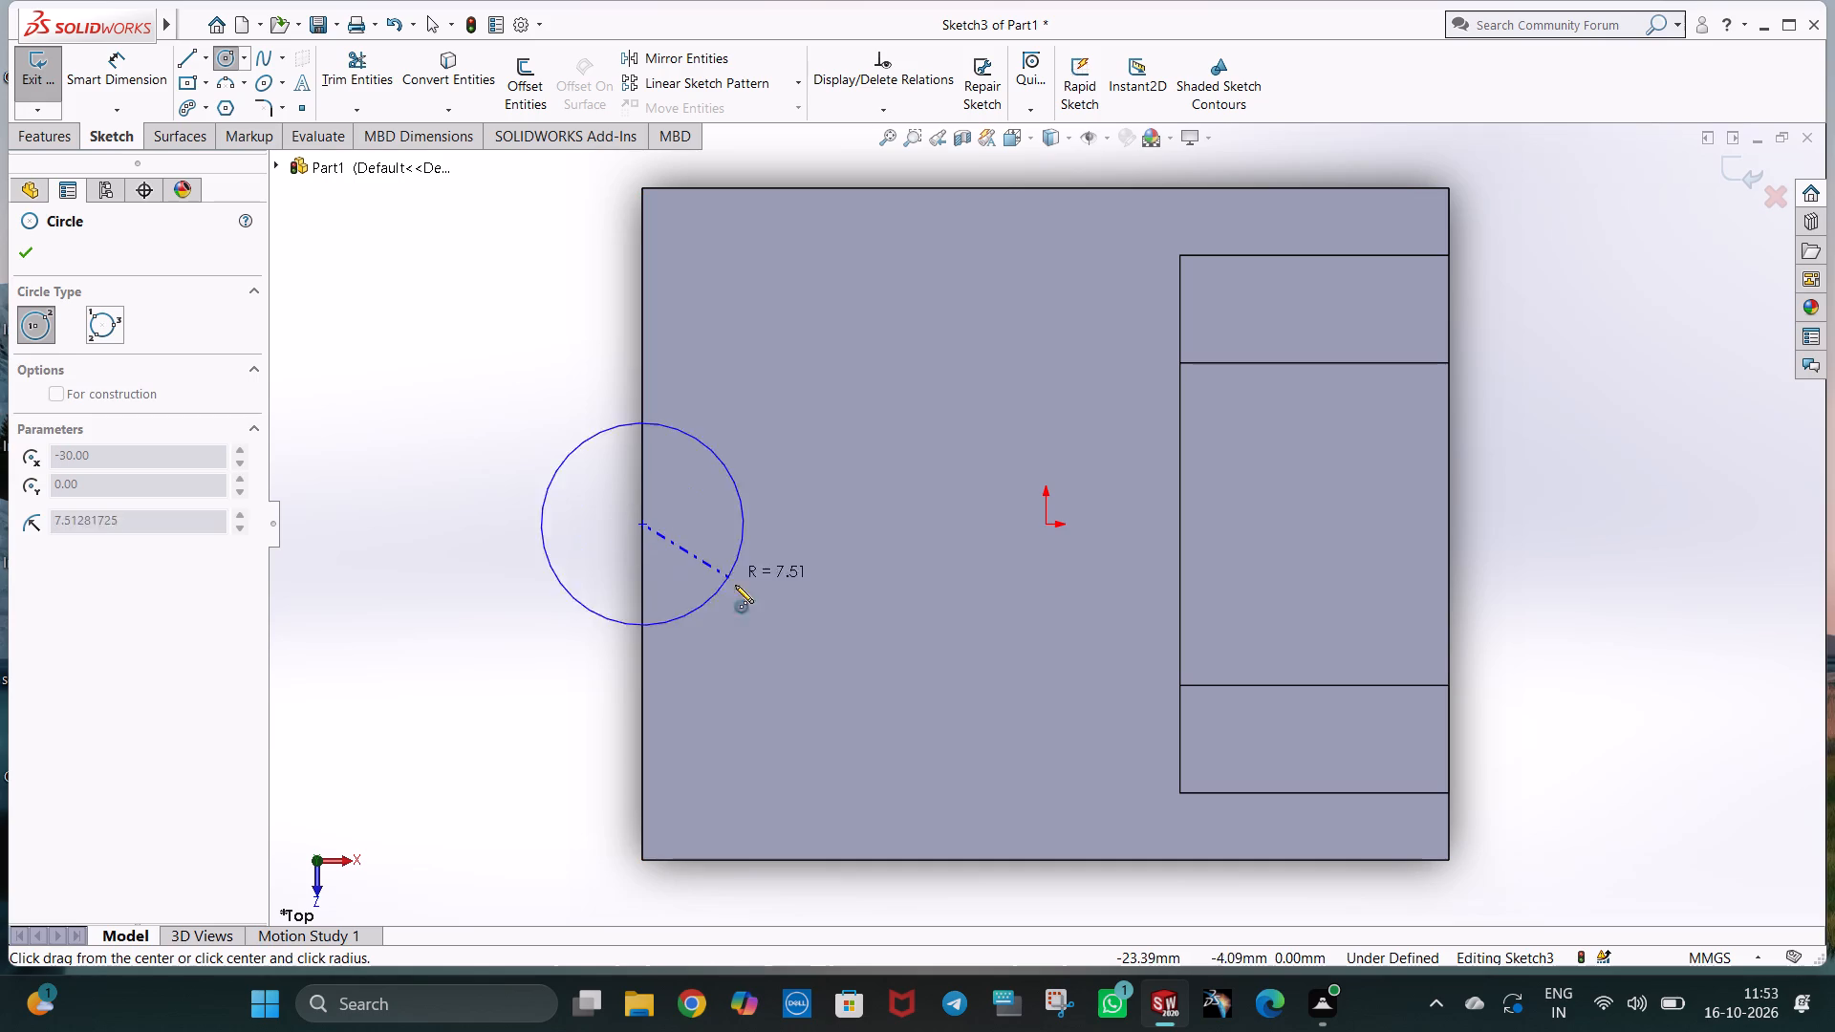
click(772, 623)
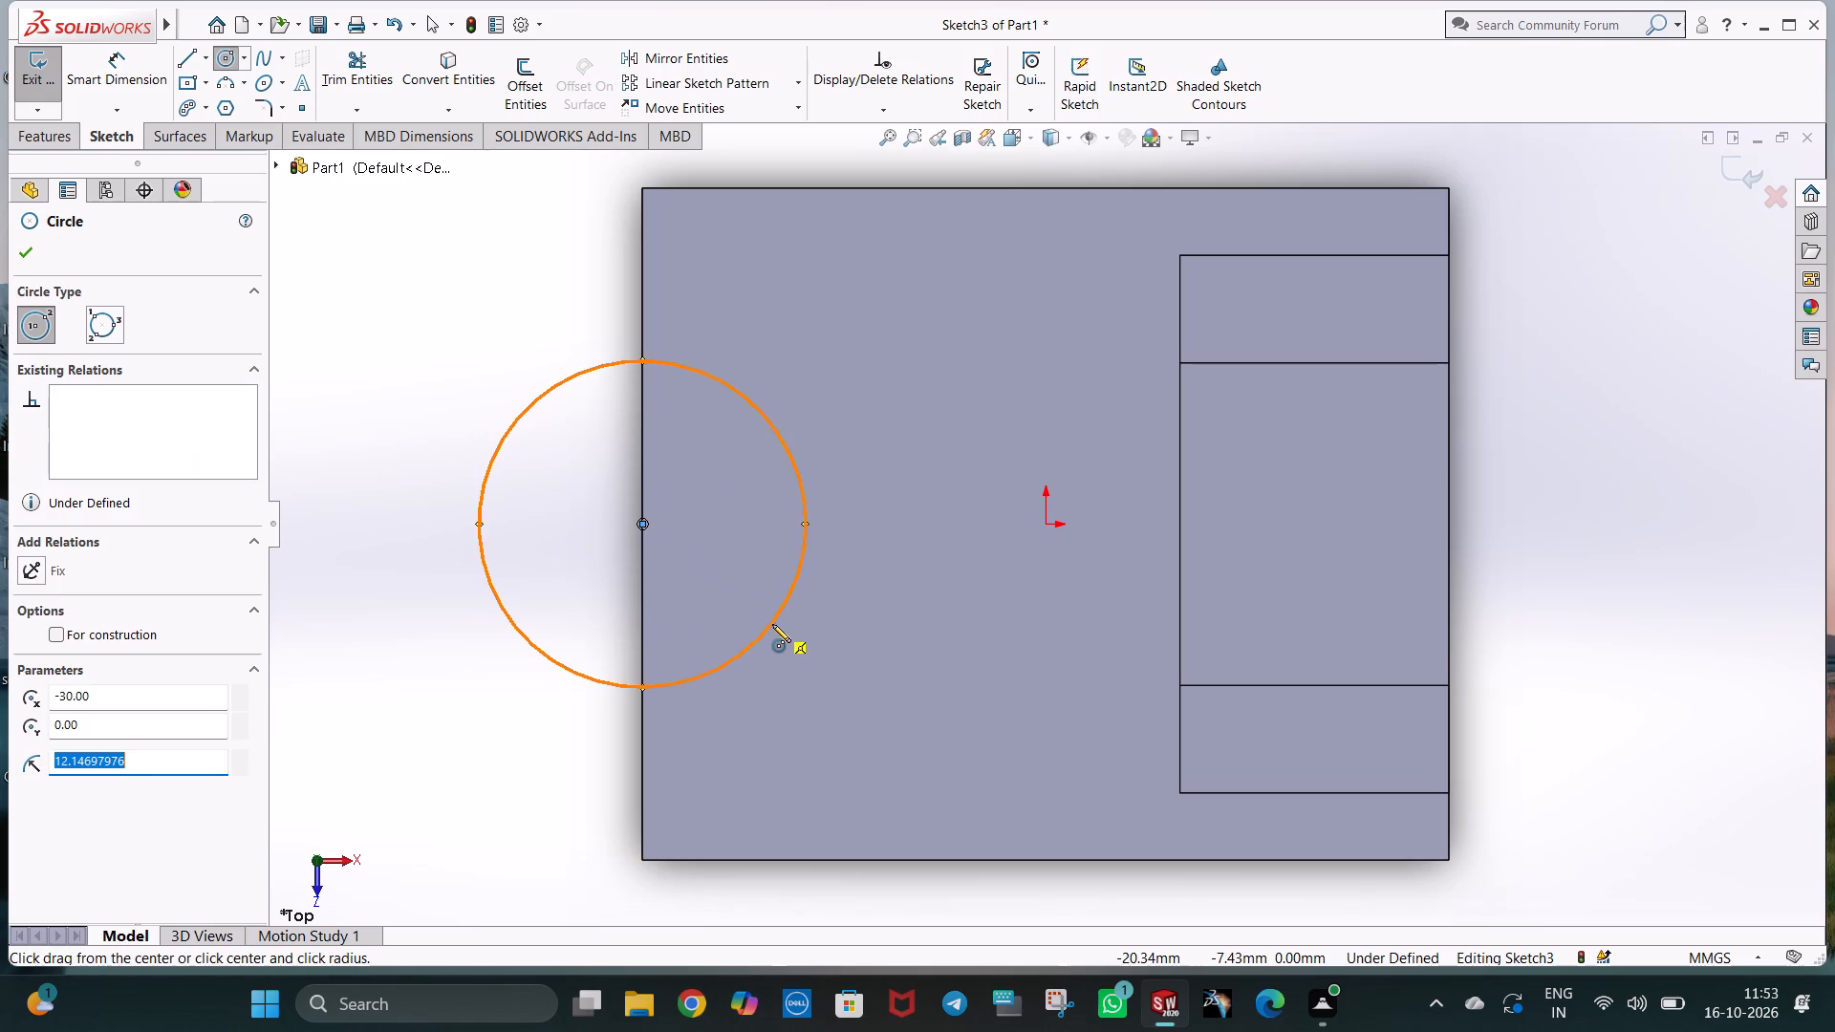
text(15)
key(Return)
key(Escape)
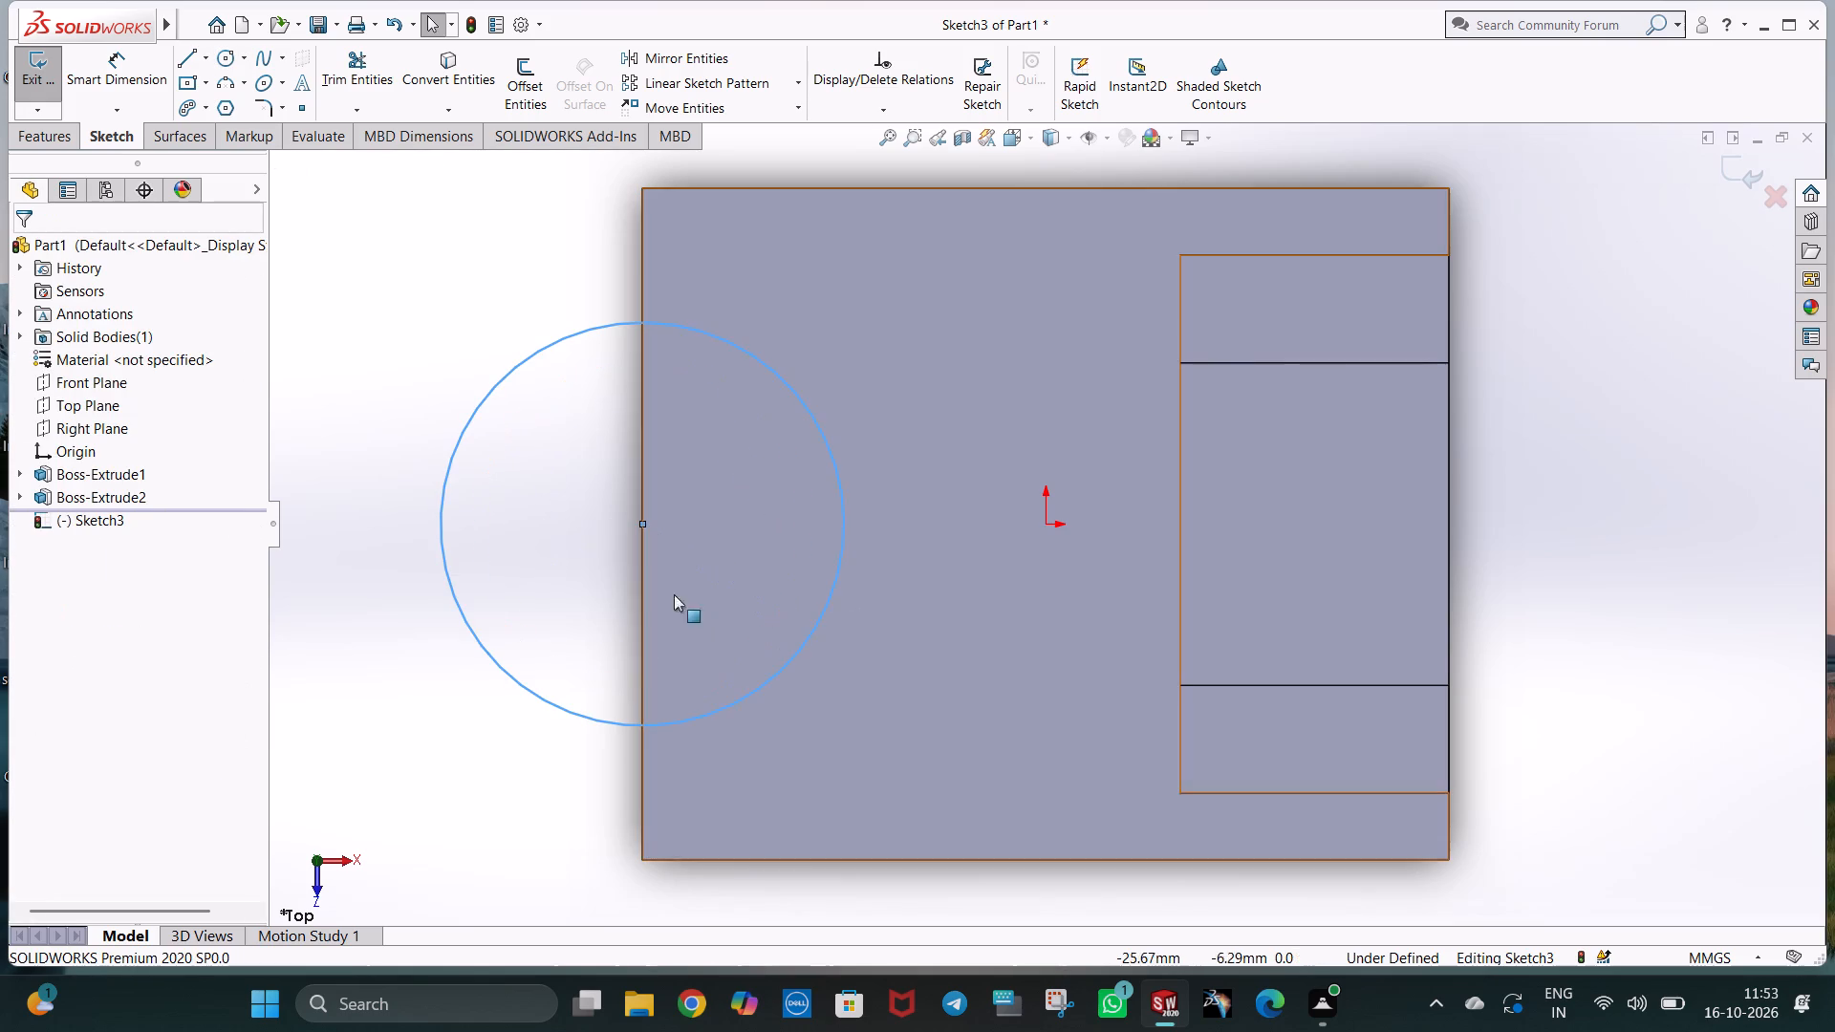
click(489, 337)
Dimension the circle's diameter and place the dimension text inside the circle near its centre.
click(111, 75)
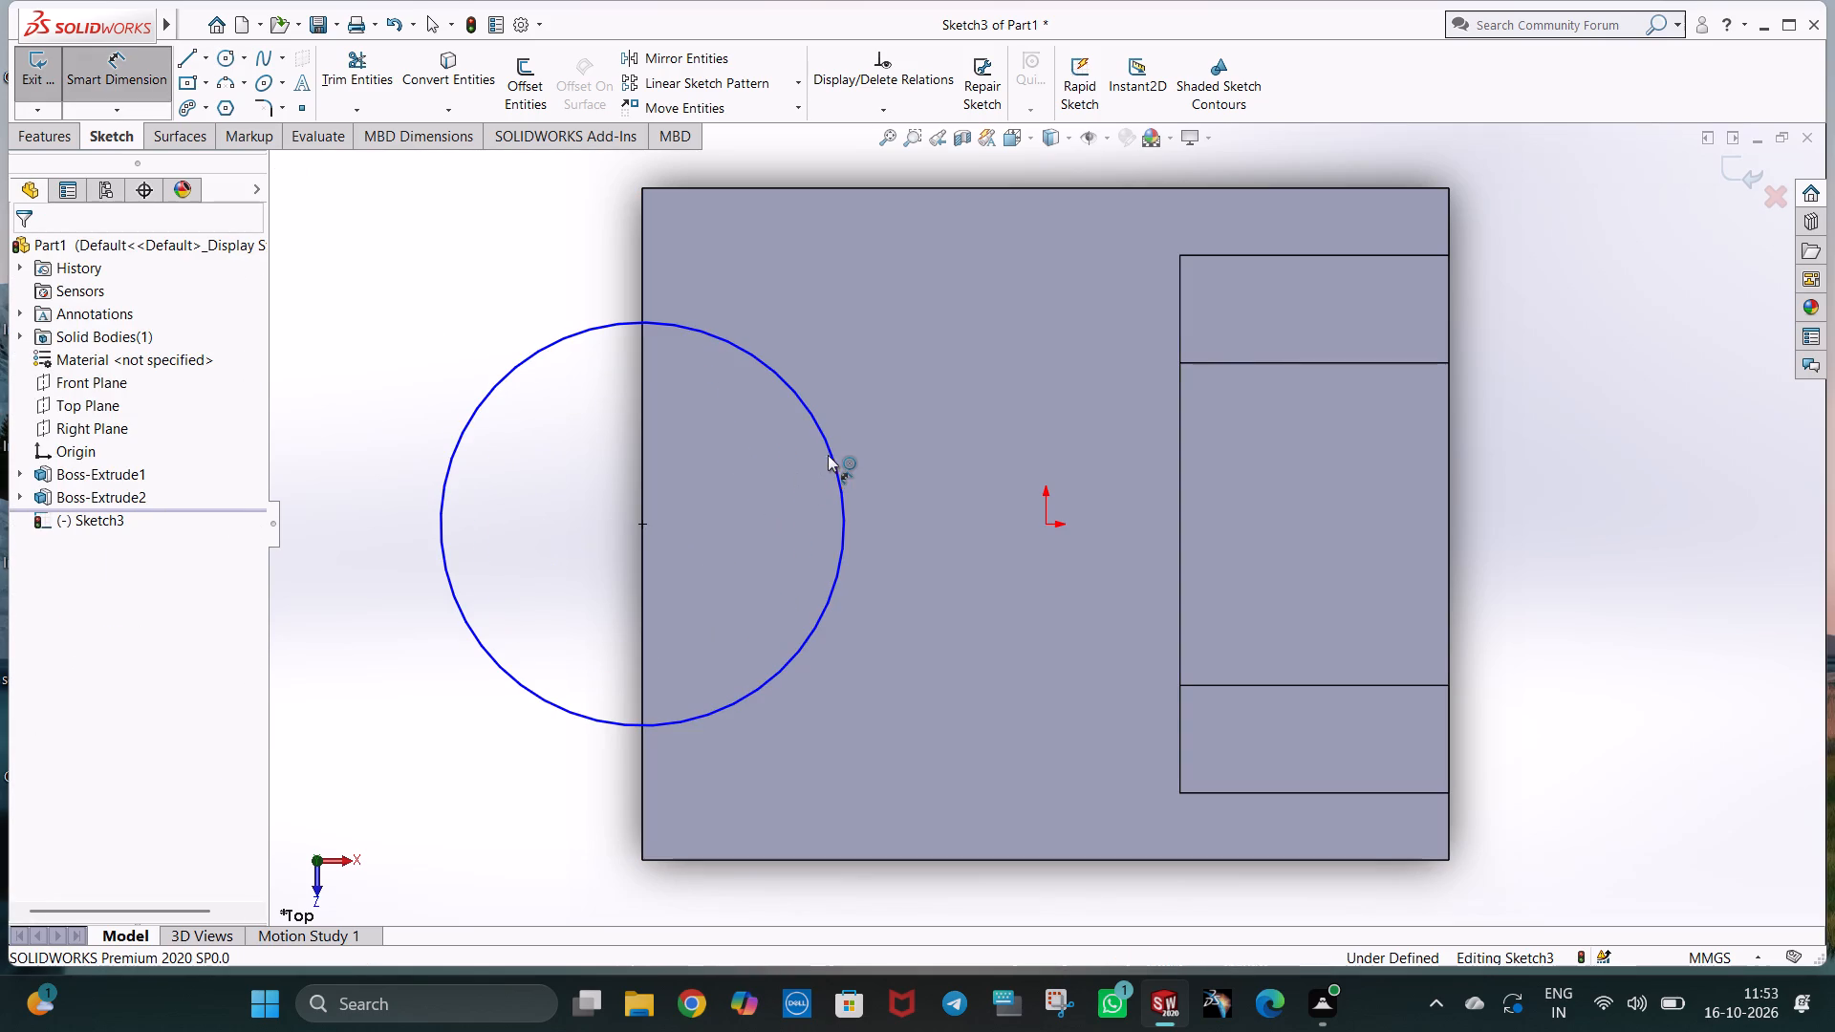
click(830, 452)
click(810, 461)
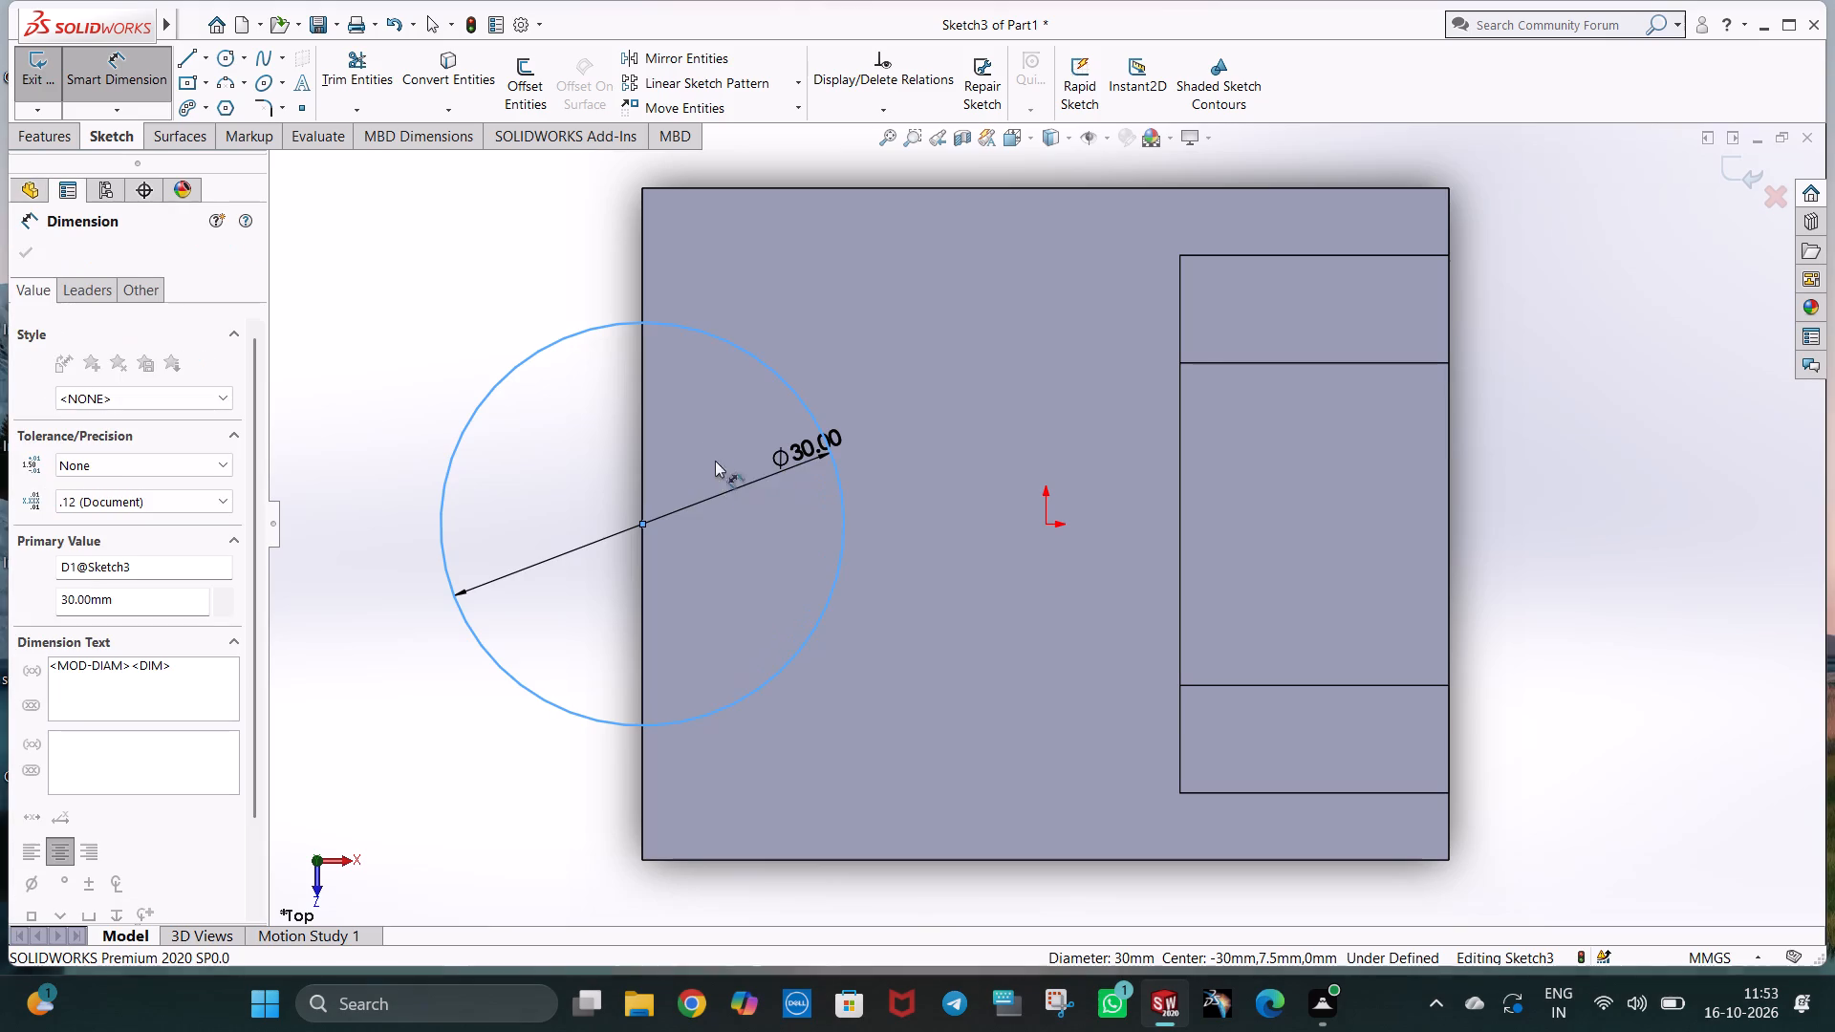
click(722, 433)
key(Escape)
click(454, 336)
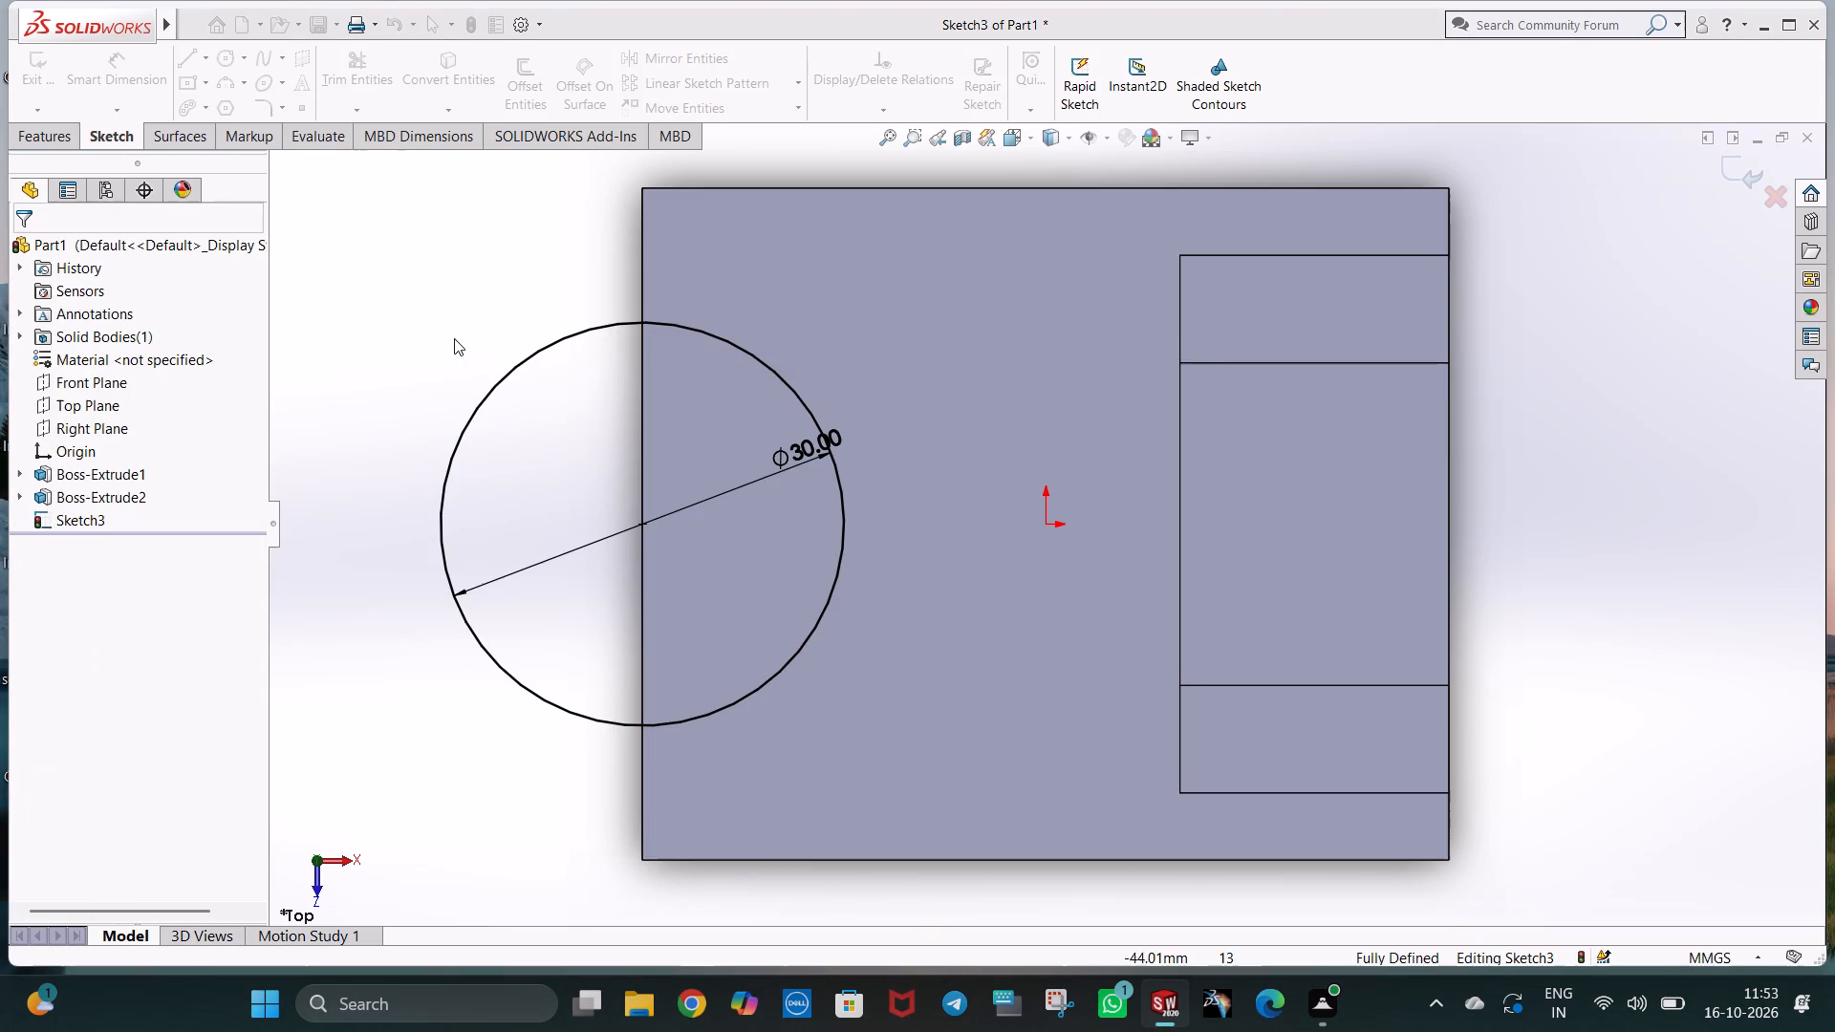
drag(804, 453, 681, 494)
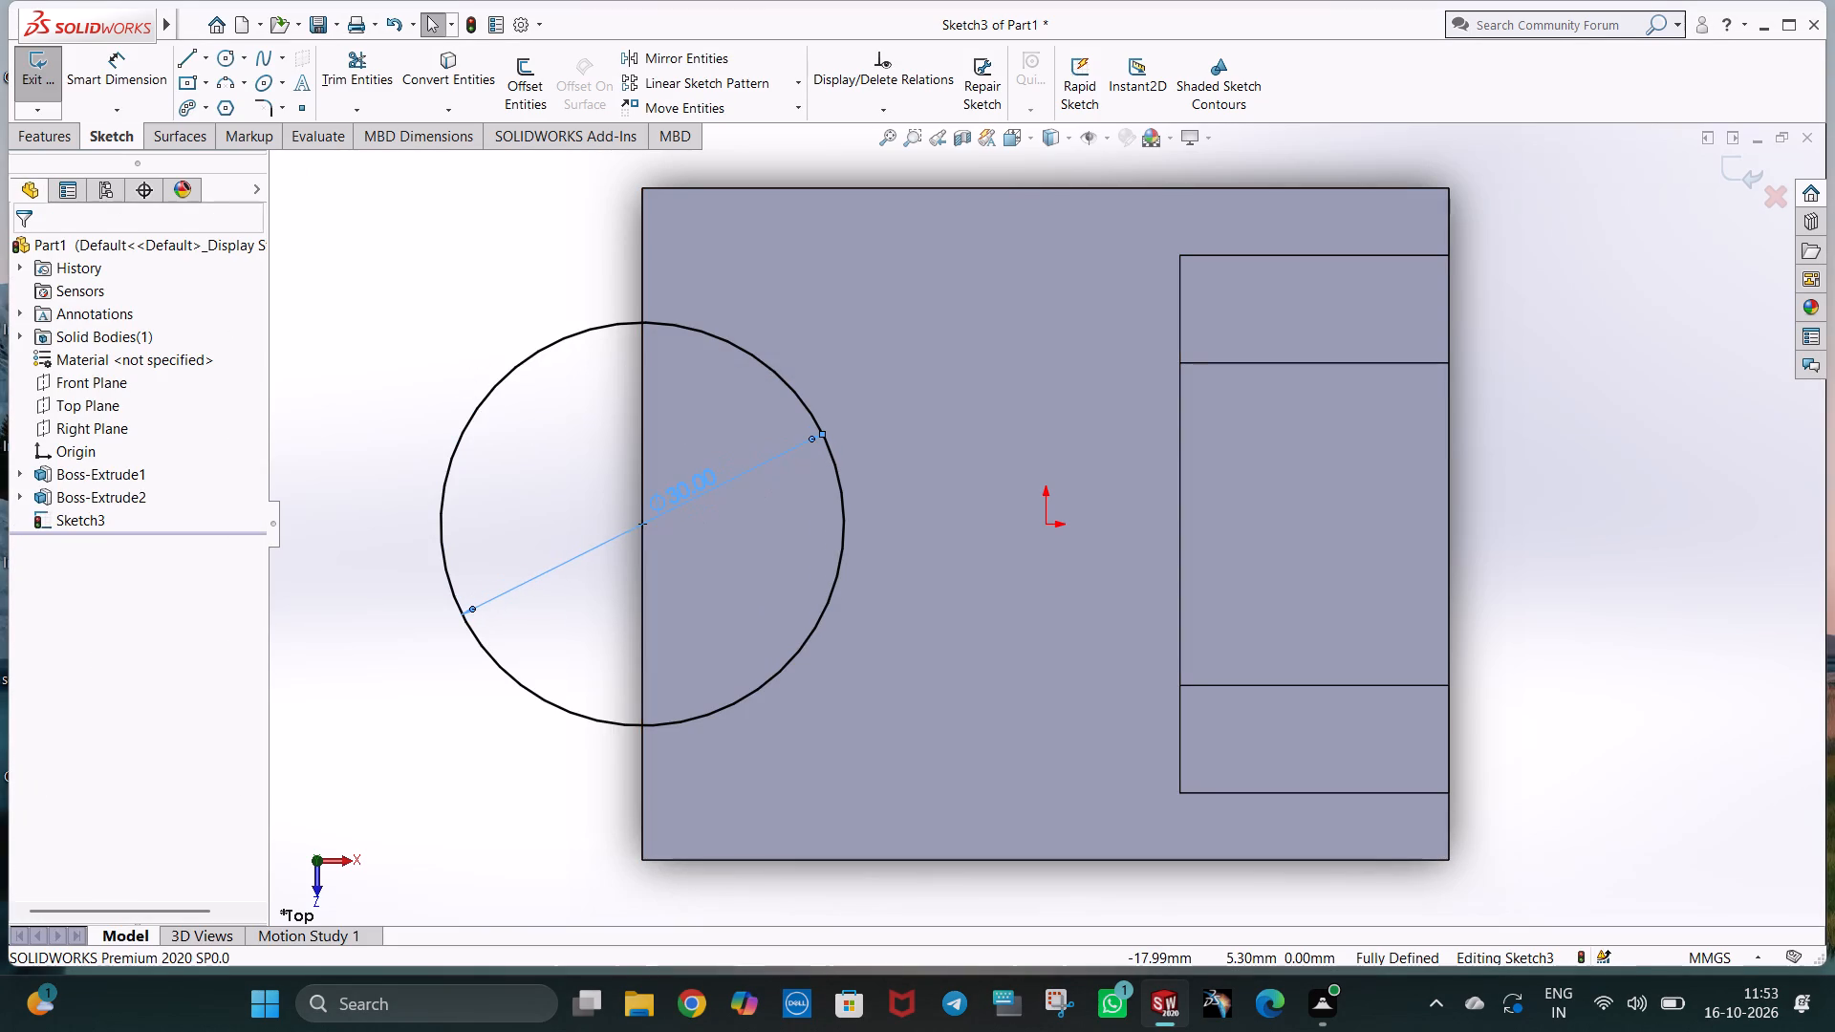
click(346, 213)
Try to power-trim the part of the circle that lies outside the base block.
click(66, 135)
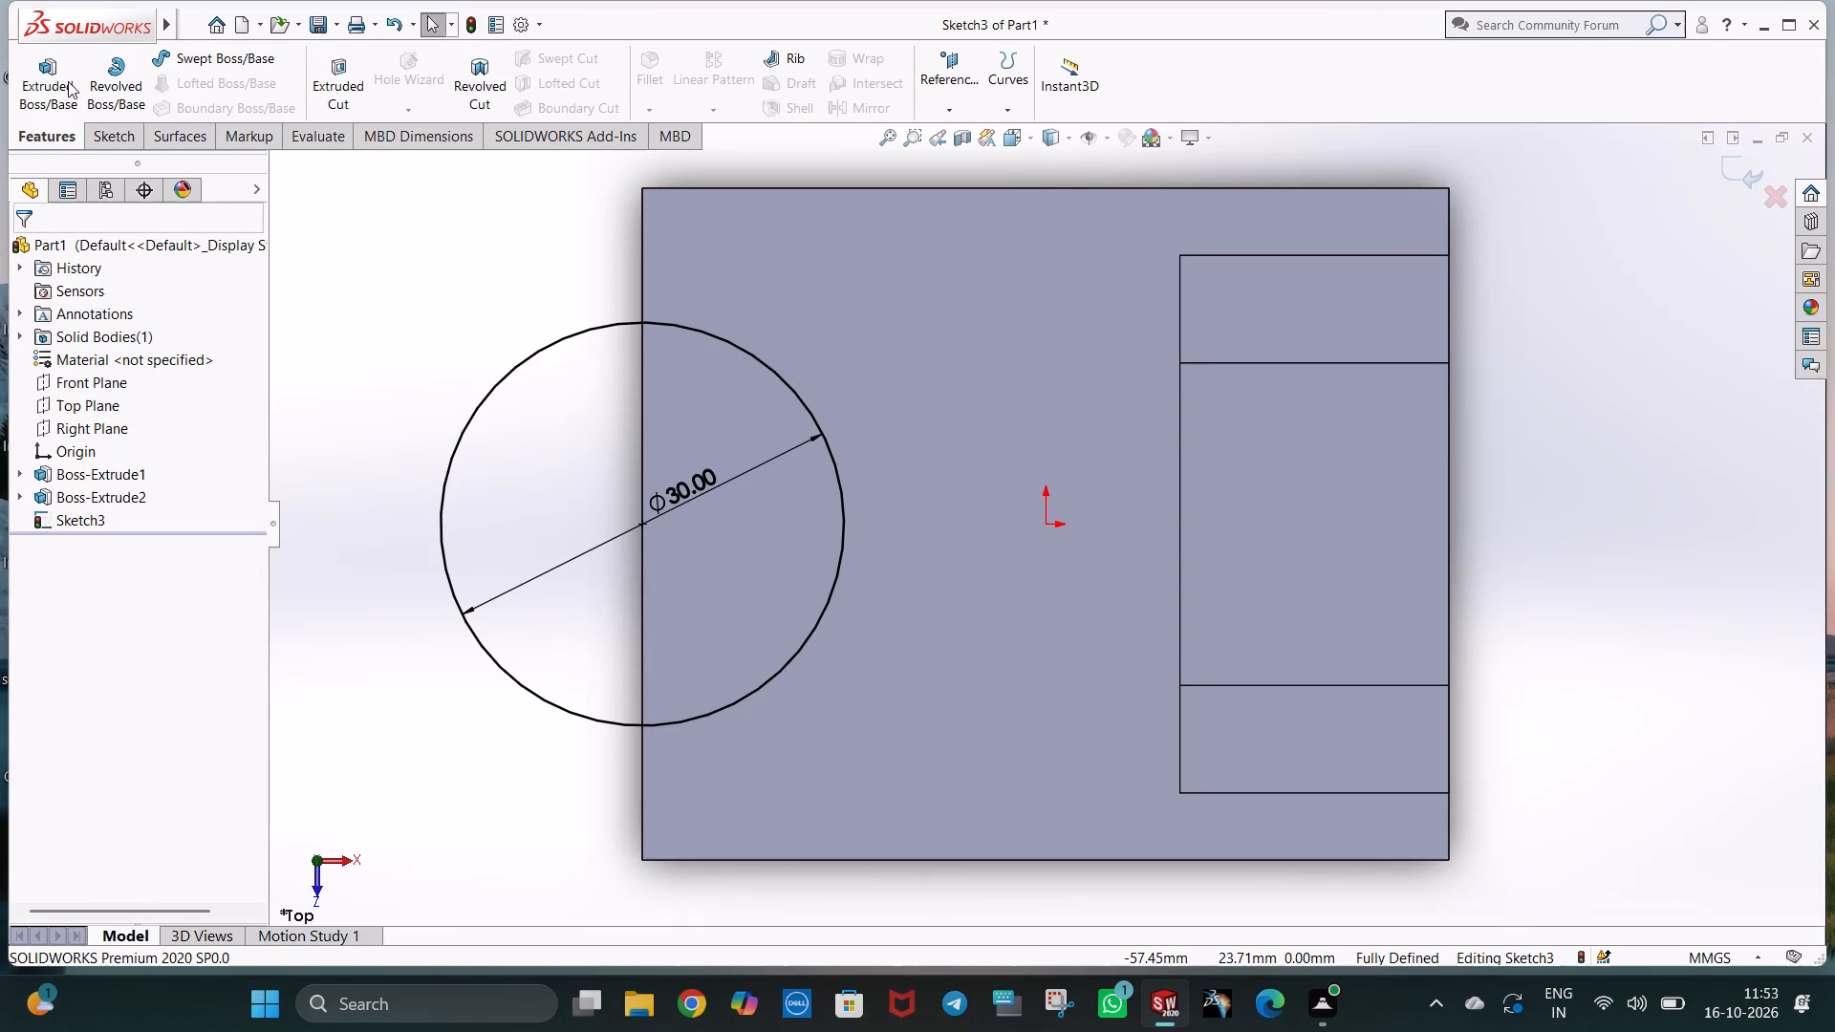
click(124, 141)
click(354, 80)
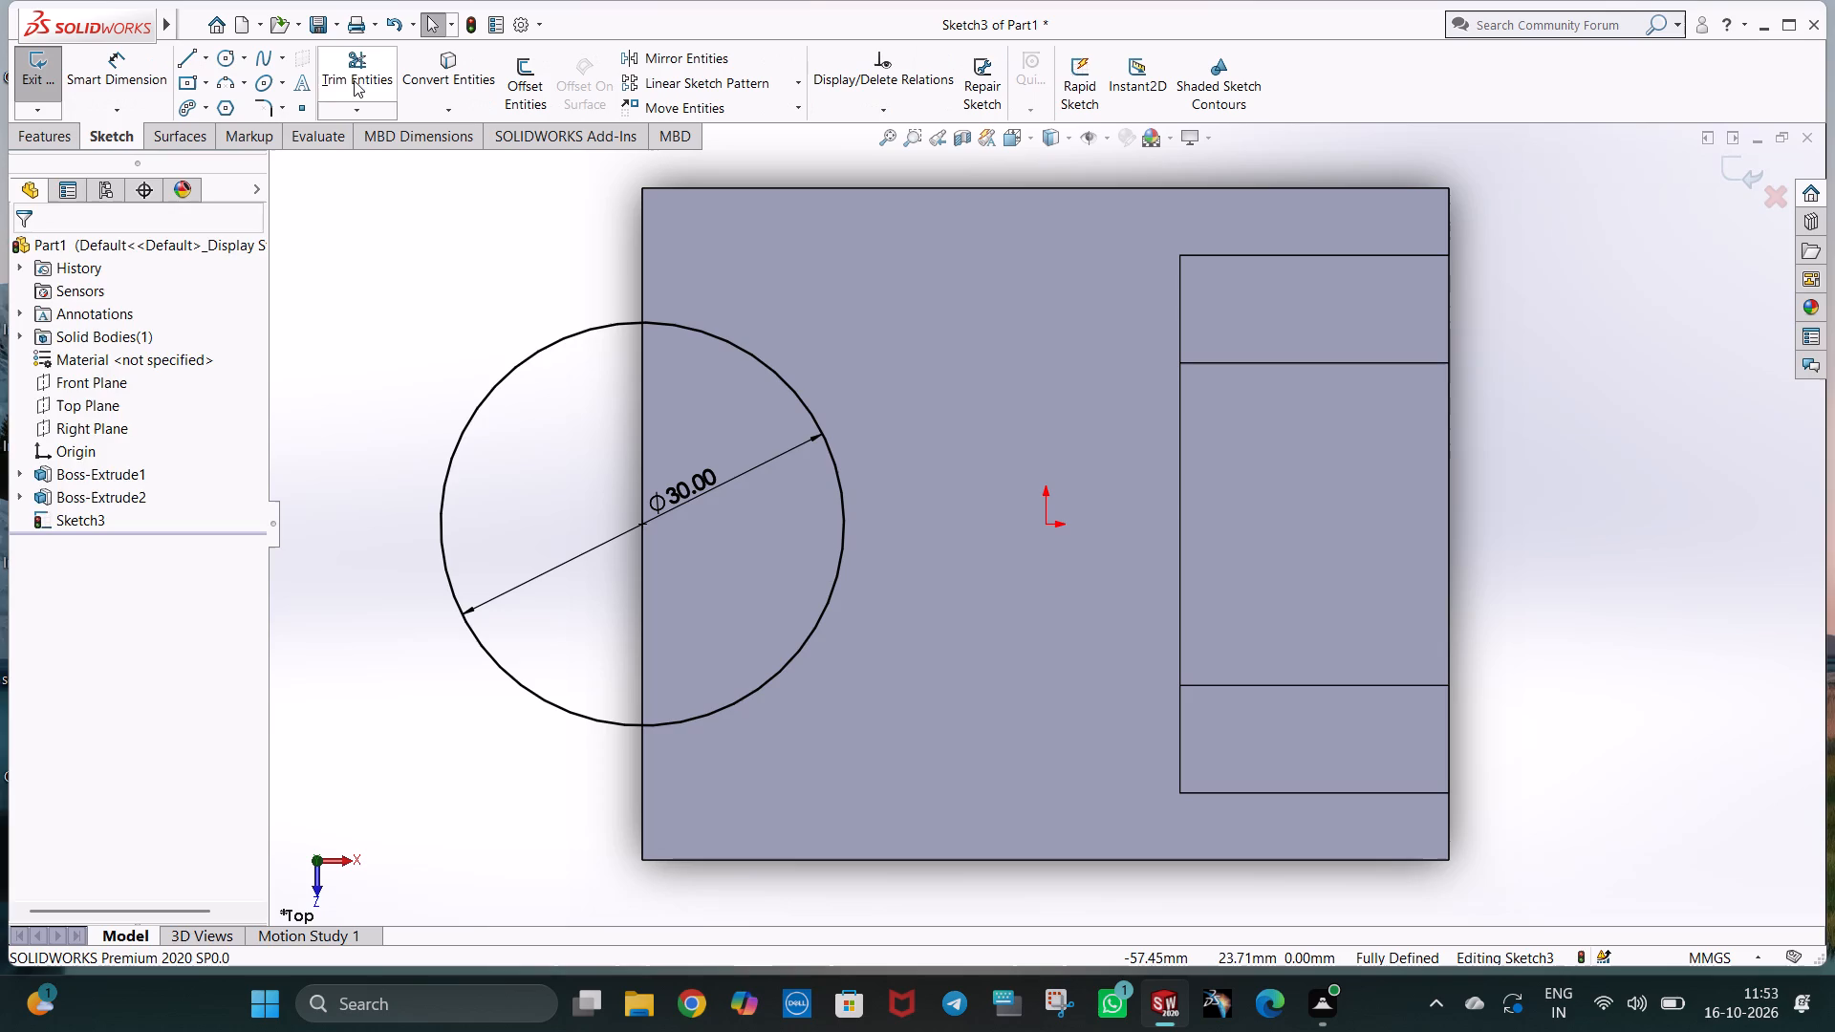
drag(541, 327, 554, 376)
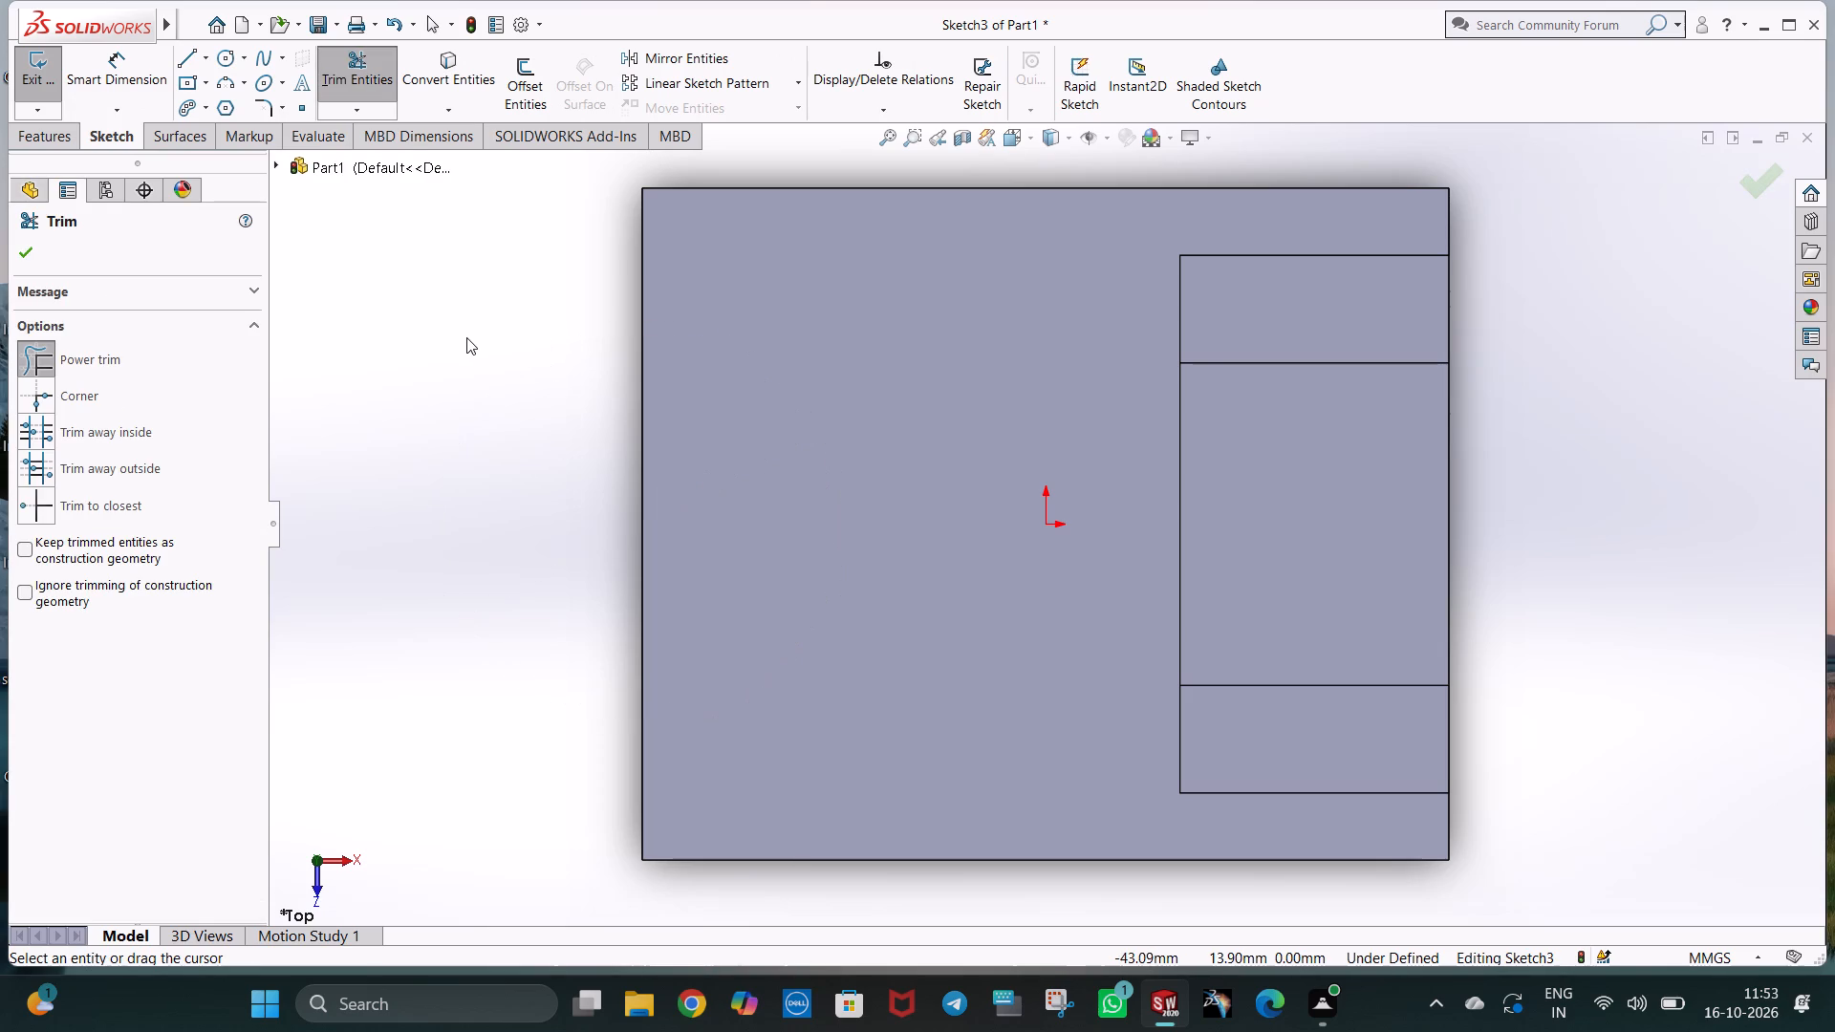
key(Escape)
Sketch a circle of 25 mm radius centred on the midpoint of the block's top edge opposite the upright.
click(229, 56)
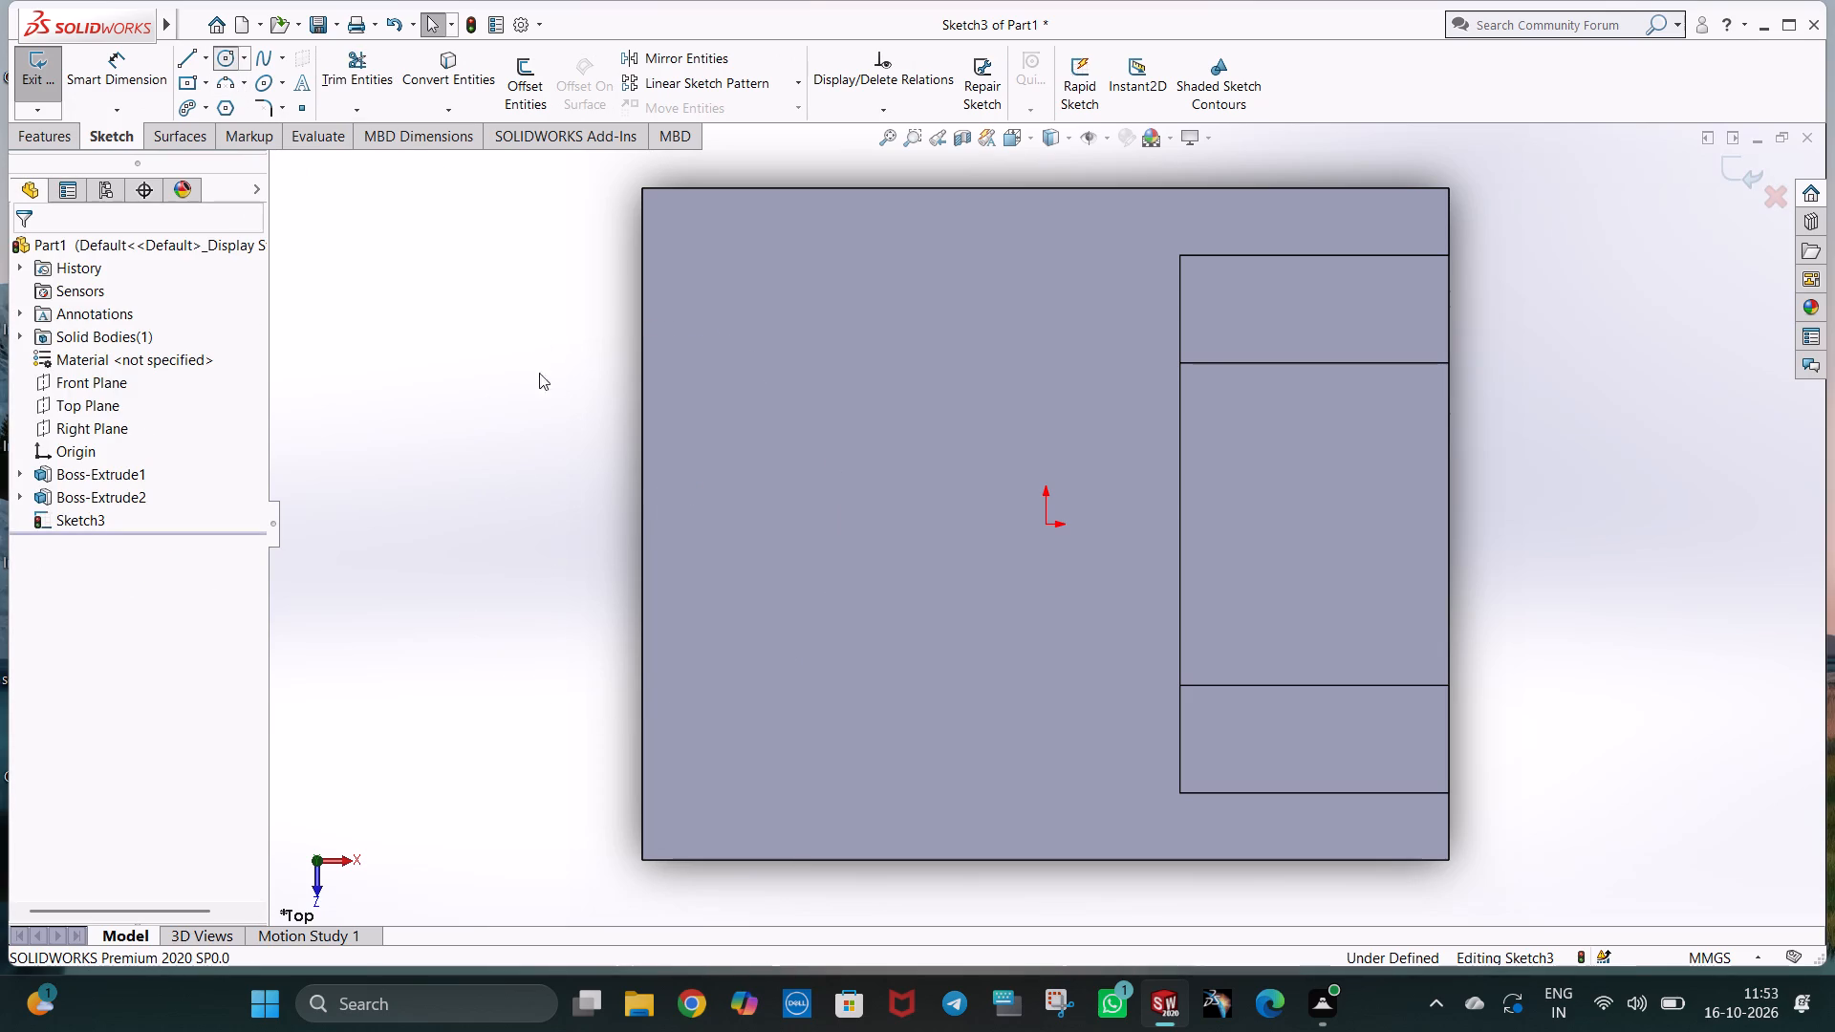
click(642, 527)
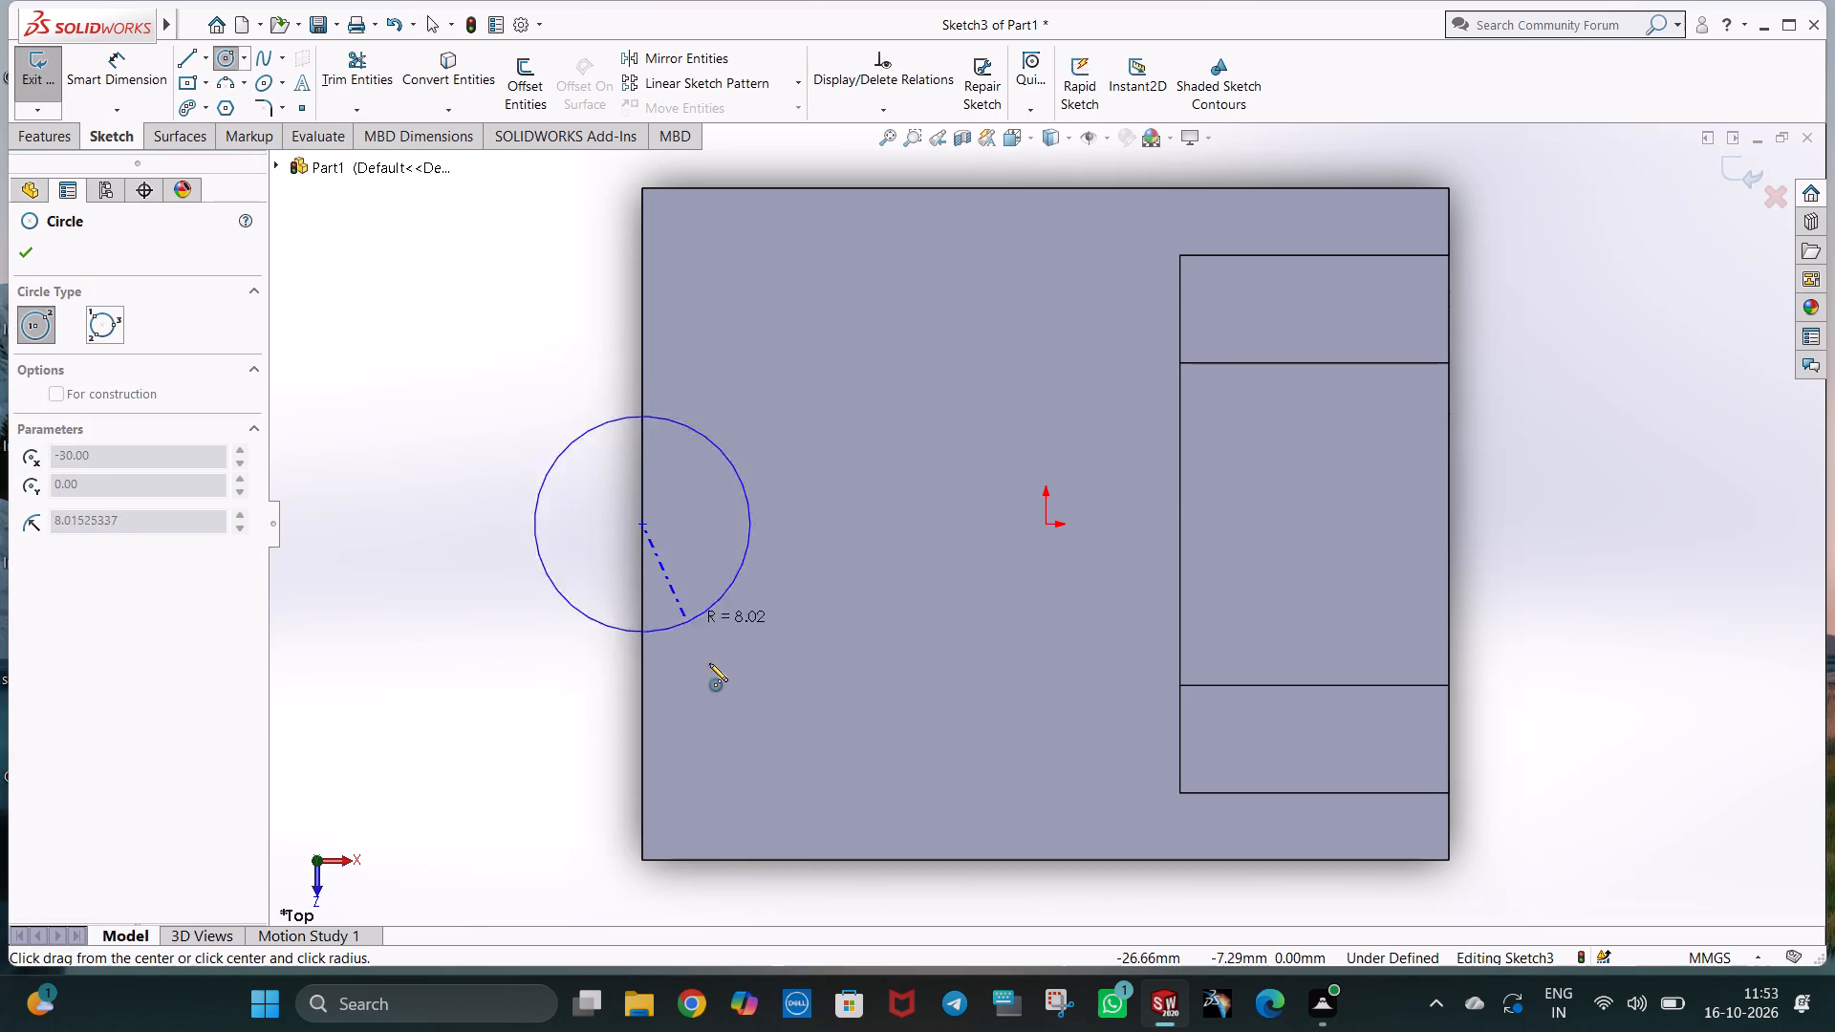
click(710, 665)
text(25)
key(Return)
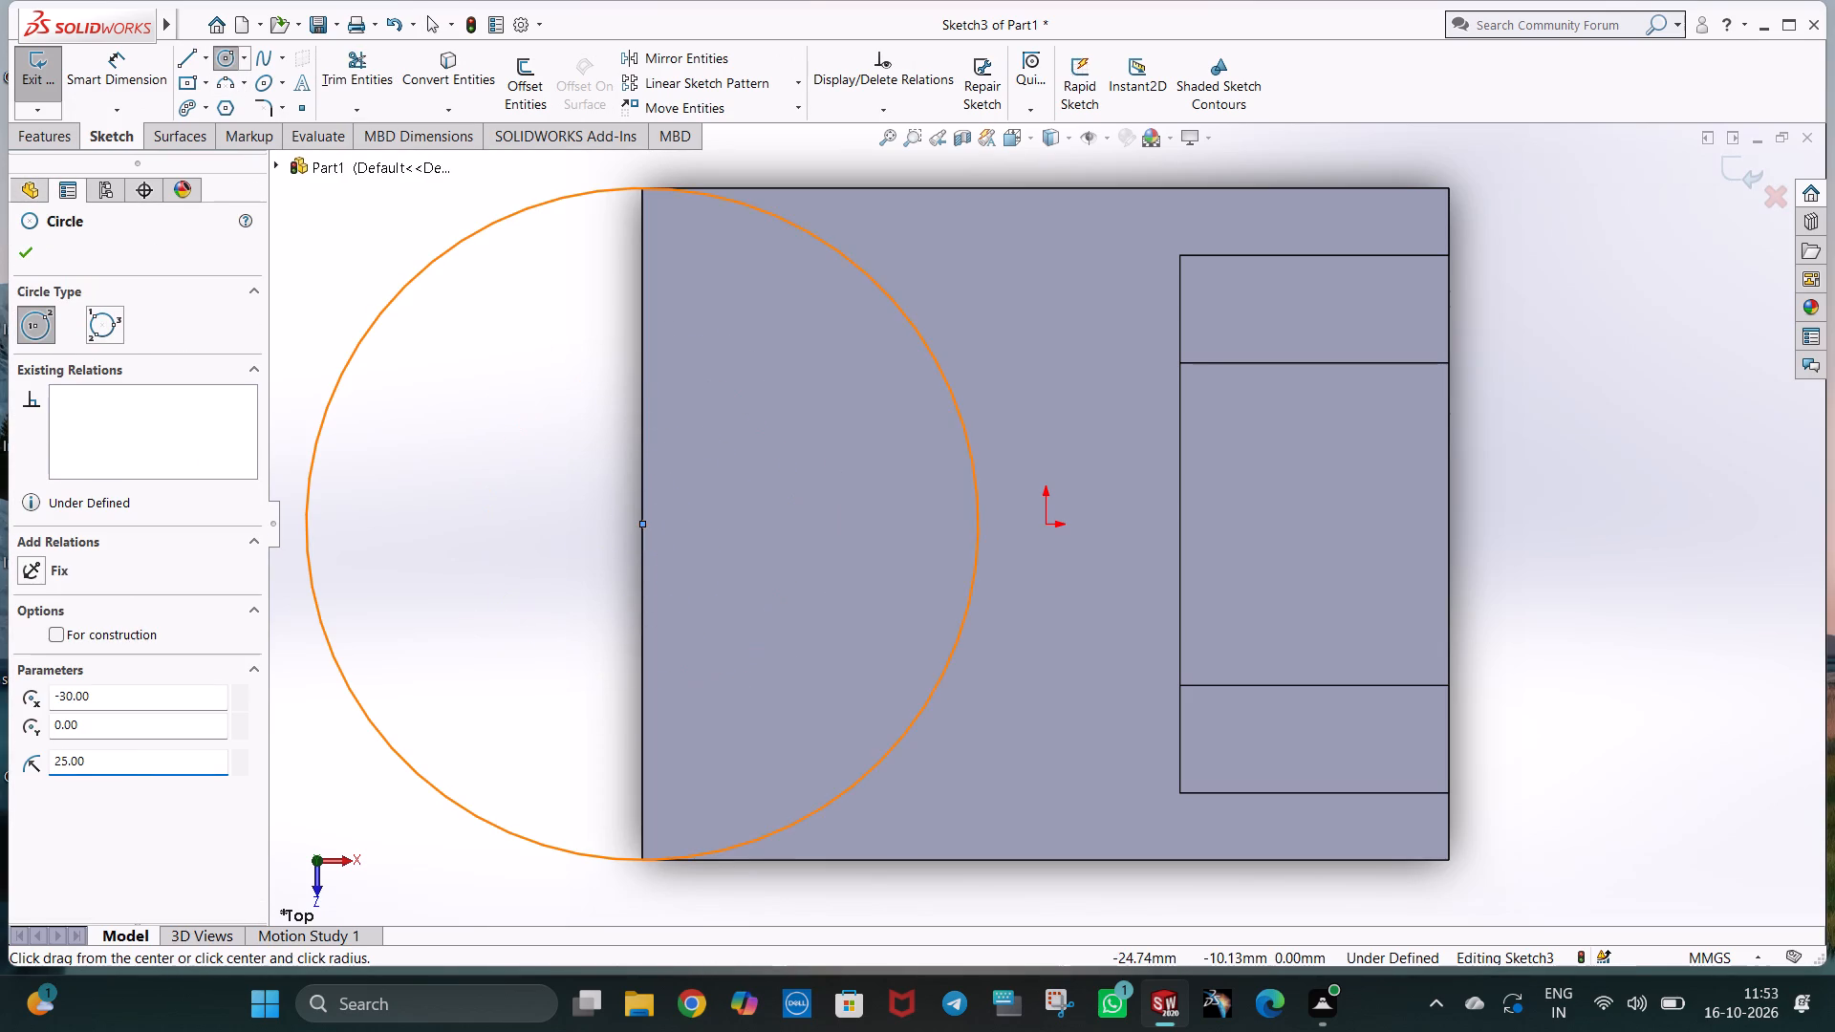
key(Escape)
key(Escape)
click(849, 445)
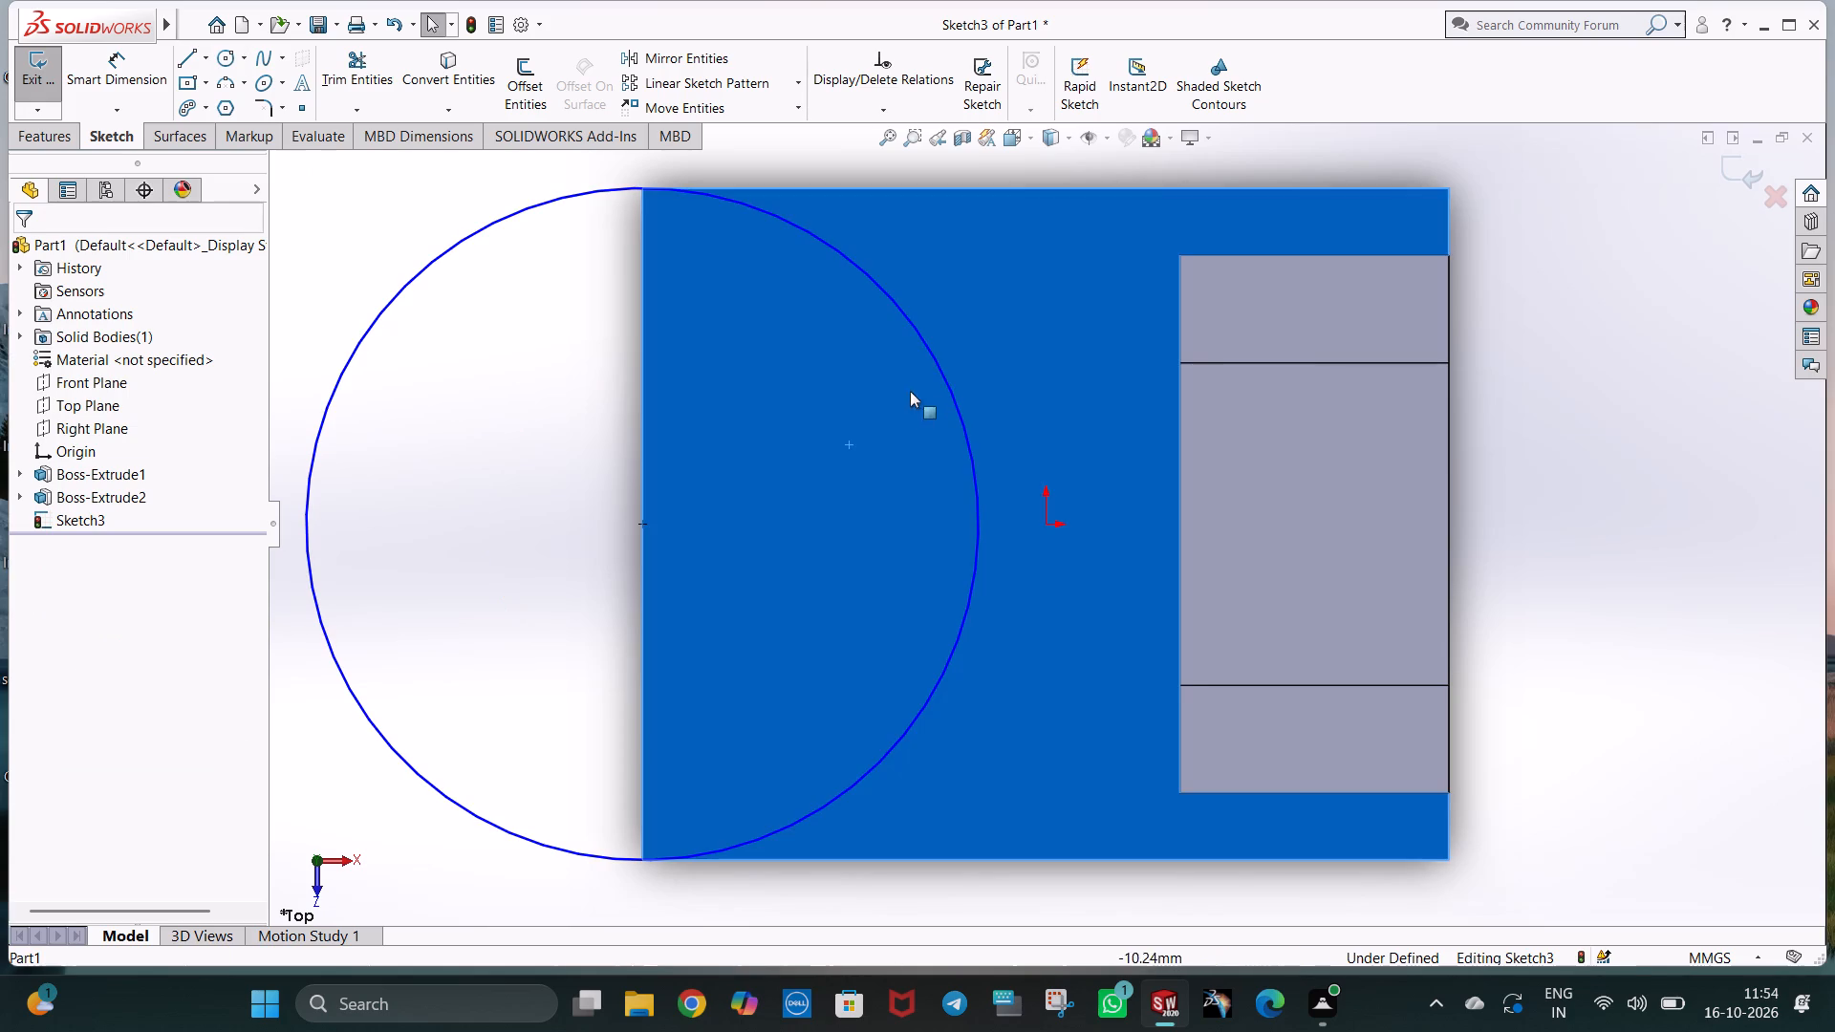
key(Escape)
click(517, 414)
Set the circle's radius to 15 mm.
click(439, 257)
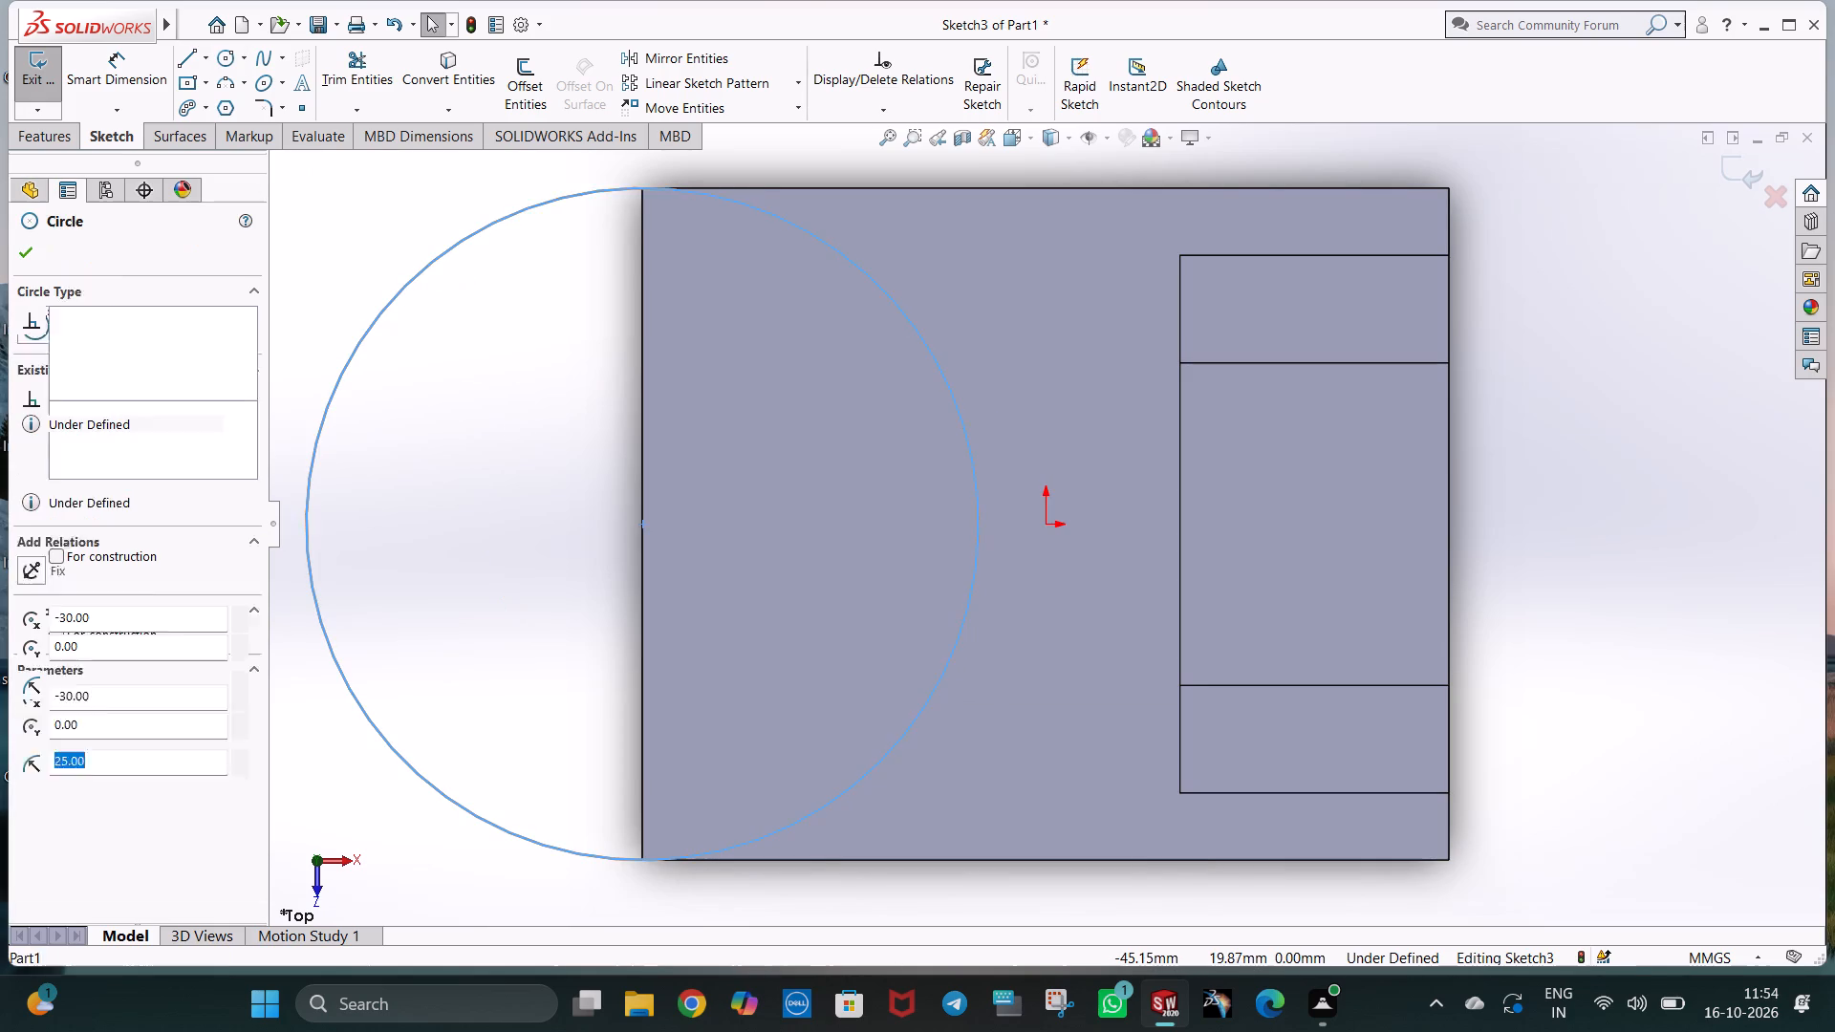
text(15)
key(Return)
key(Escape)
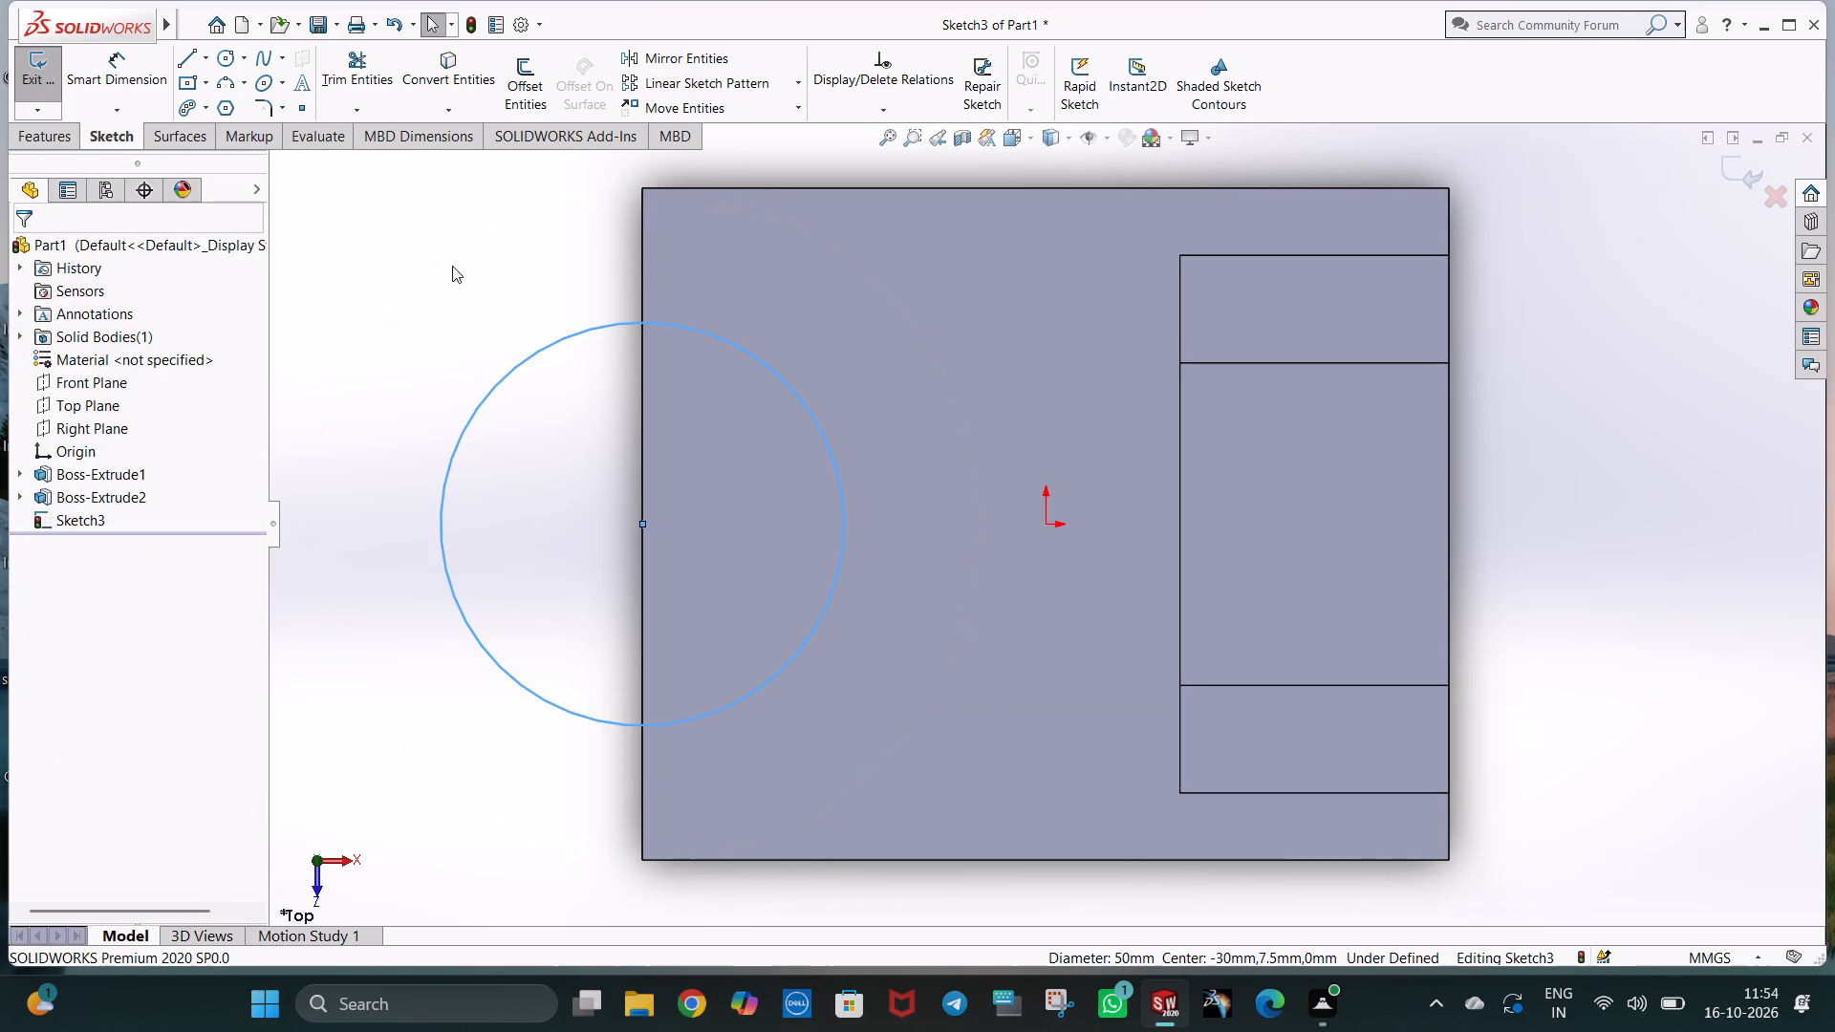
click(456, 267)
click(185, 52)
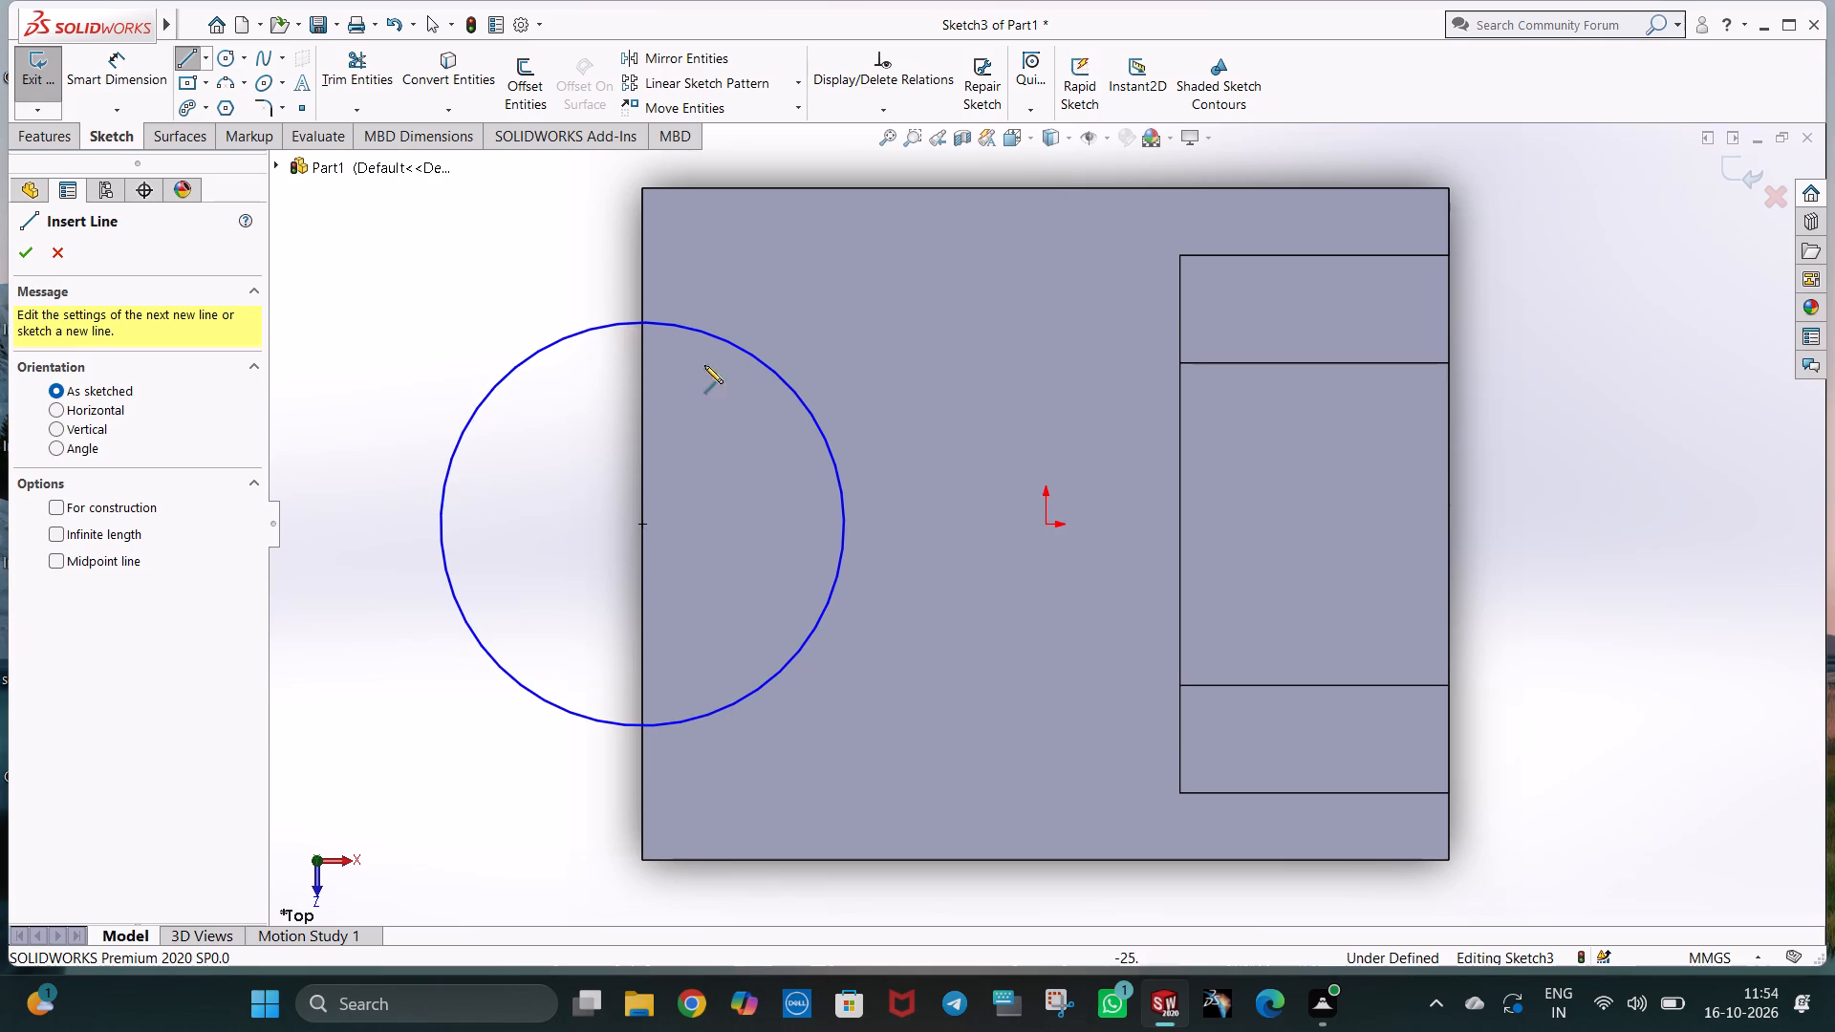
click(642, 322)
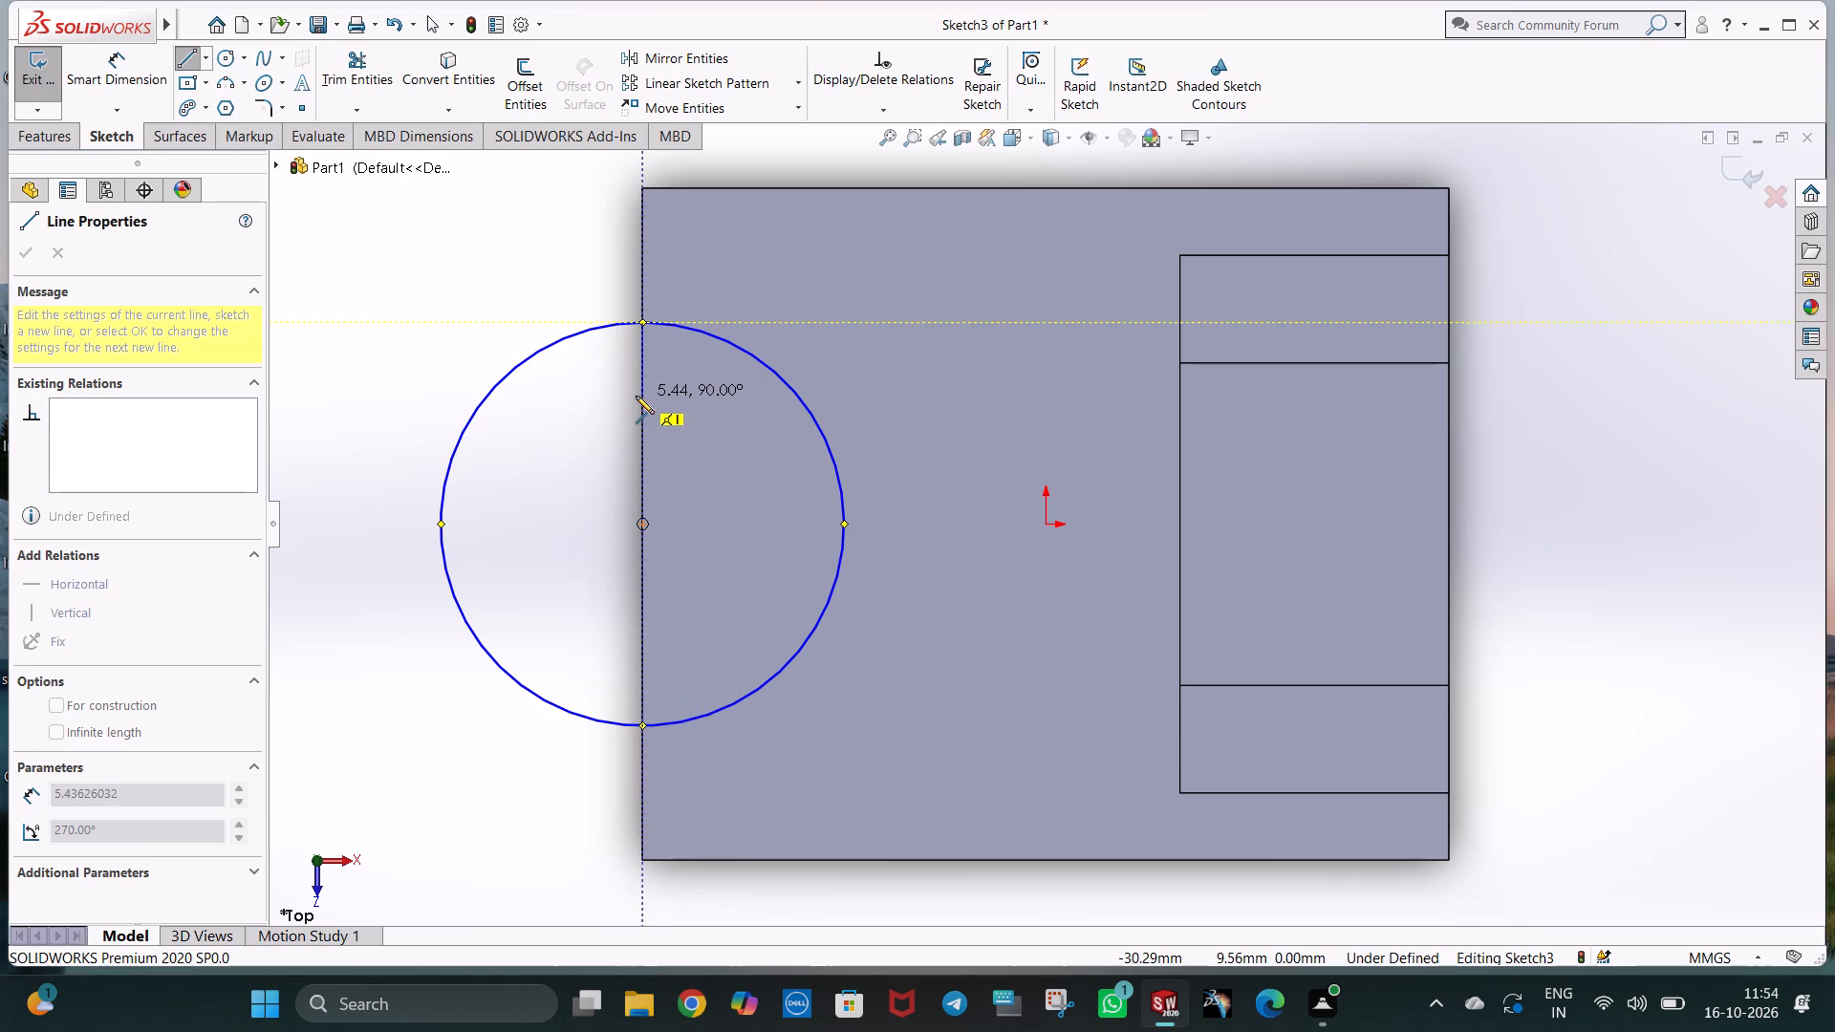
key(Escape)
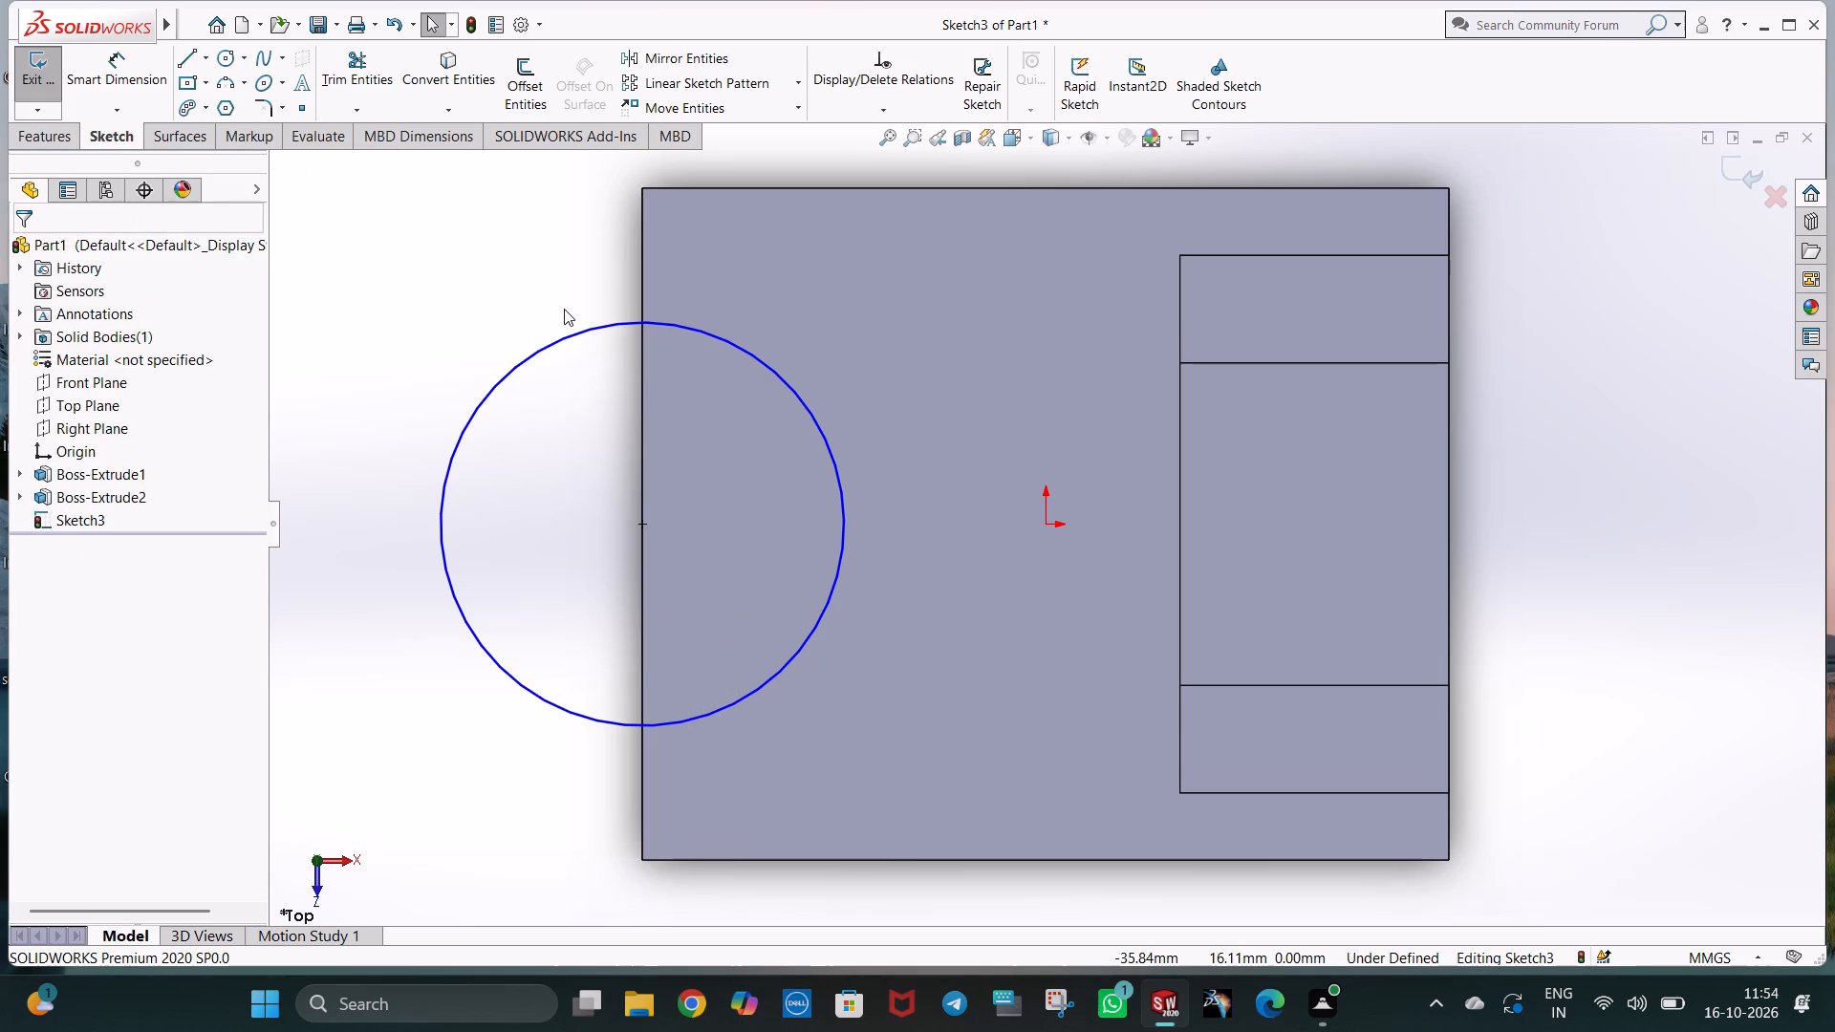
Sketch a circle of 25 mm radius concentric with the existing circle on the block's edge midpoint.
click(227, 57)
click(647, 525)
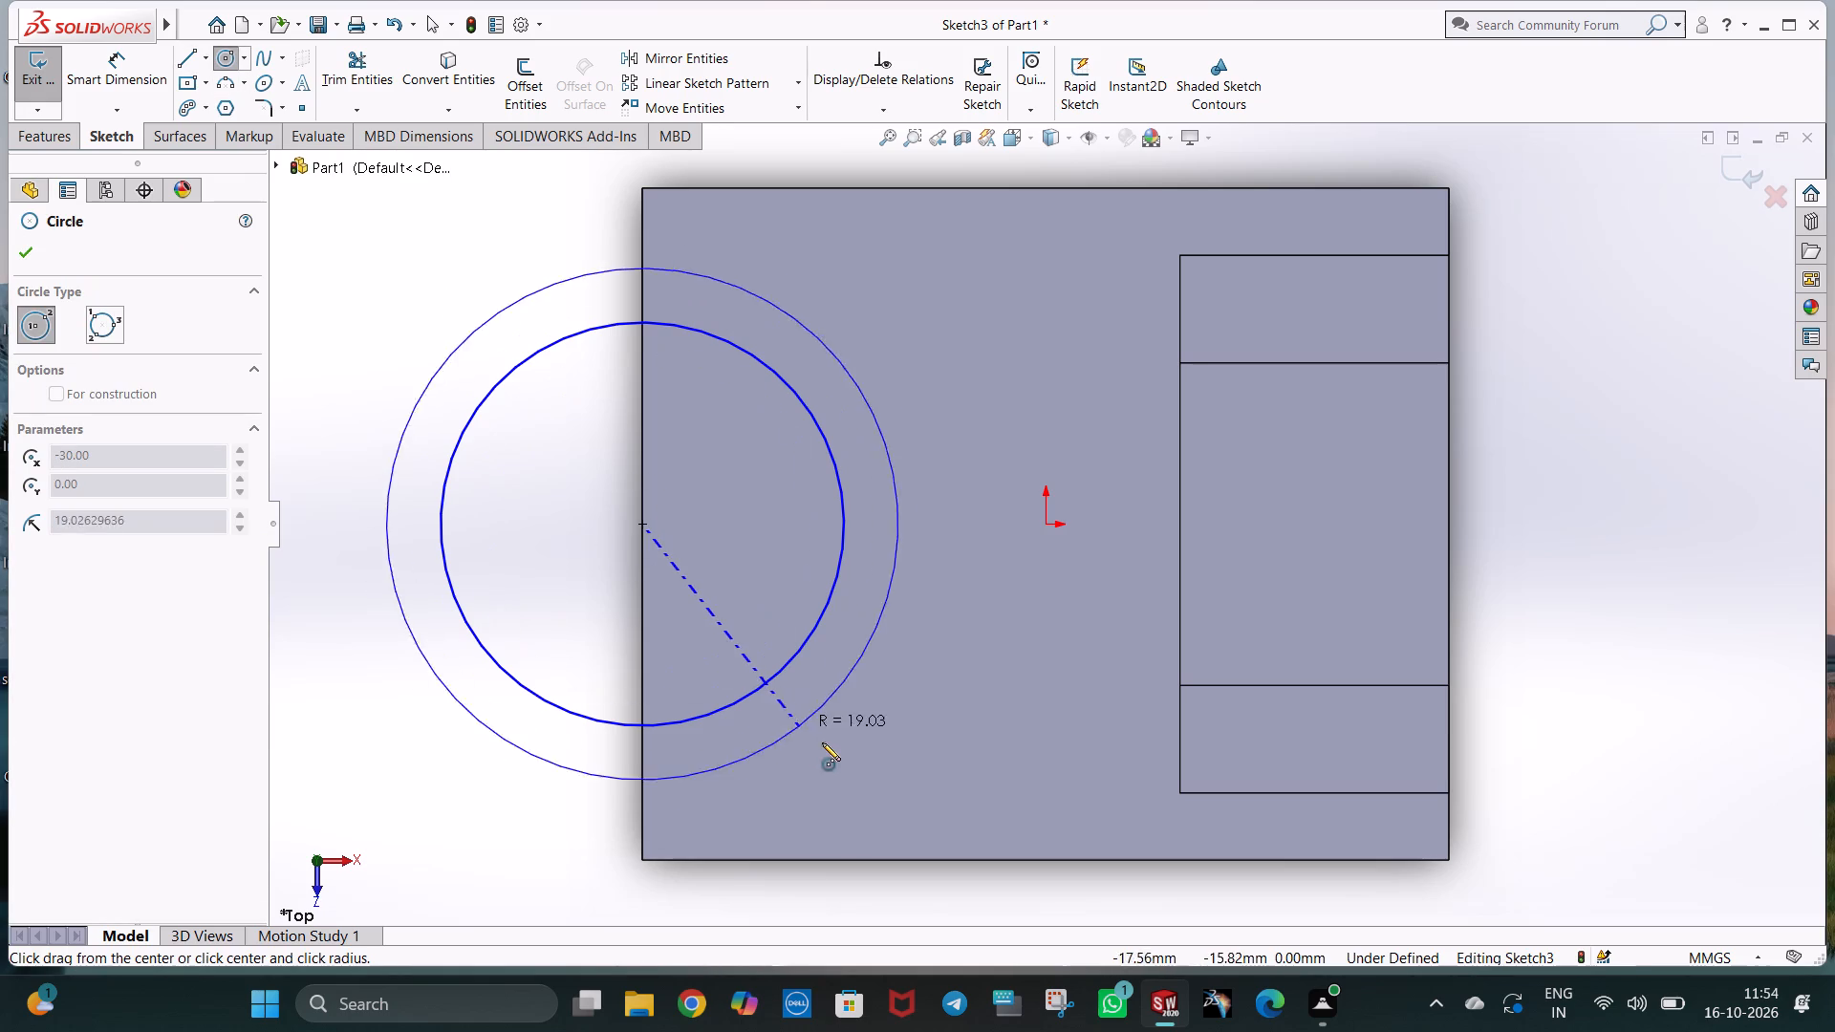
click(873, 766)
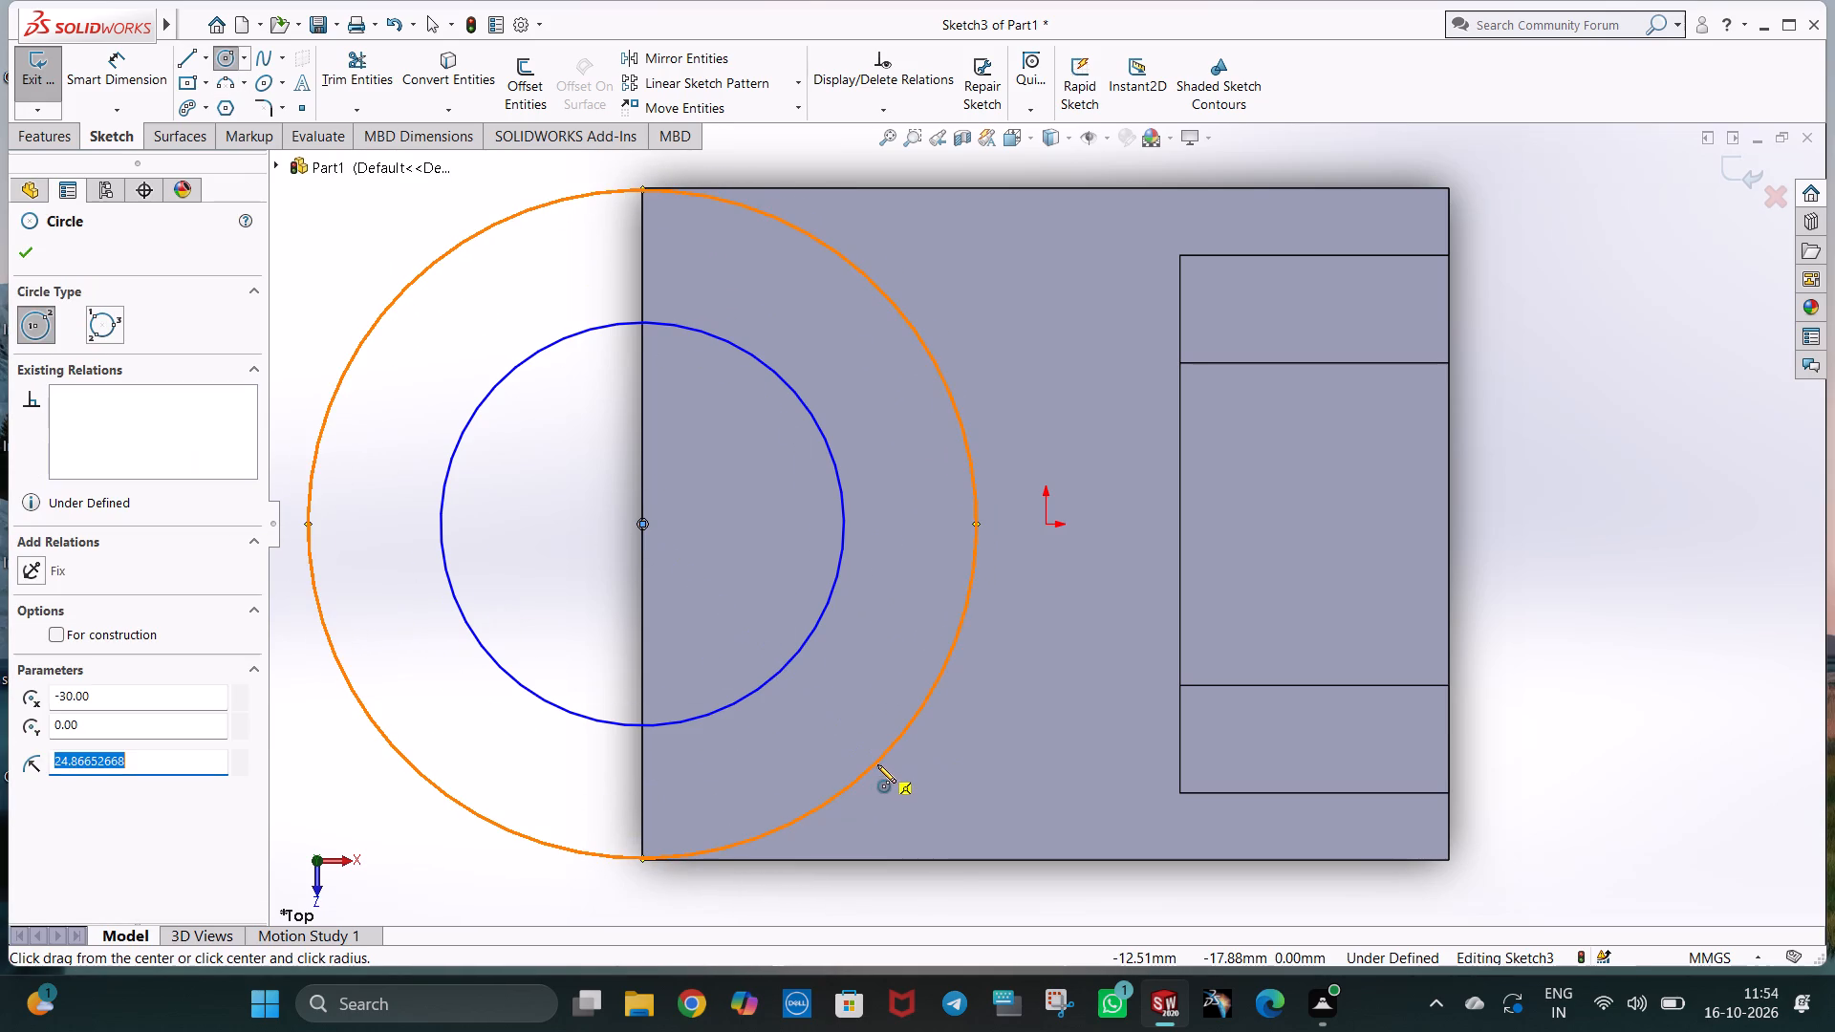
text(25)
key(Return)
key(Escape)
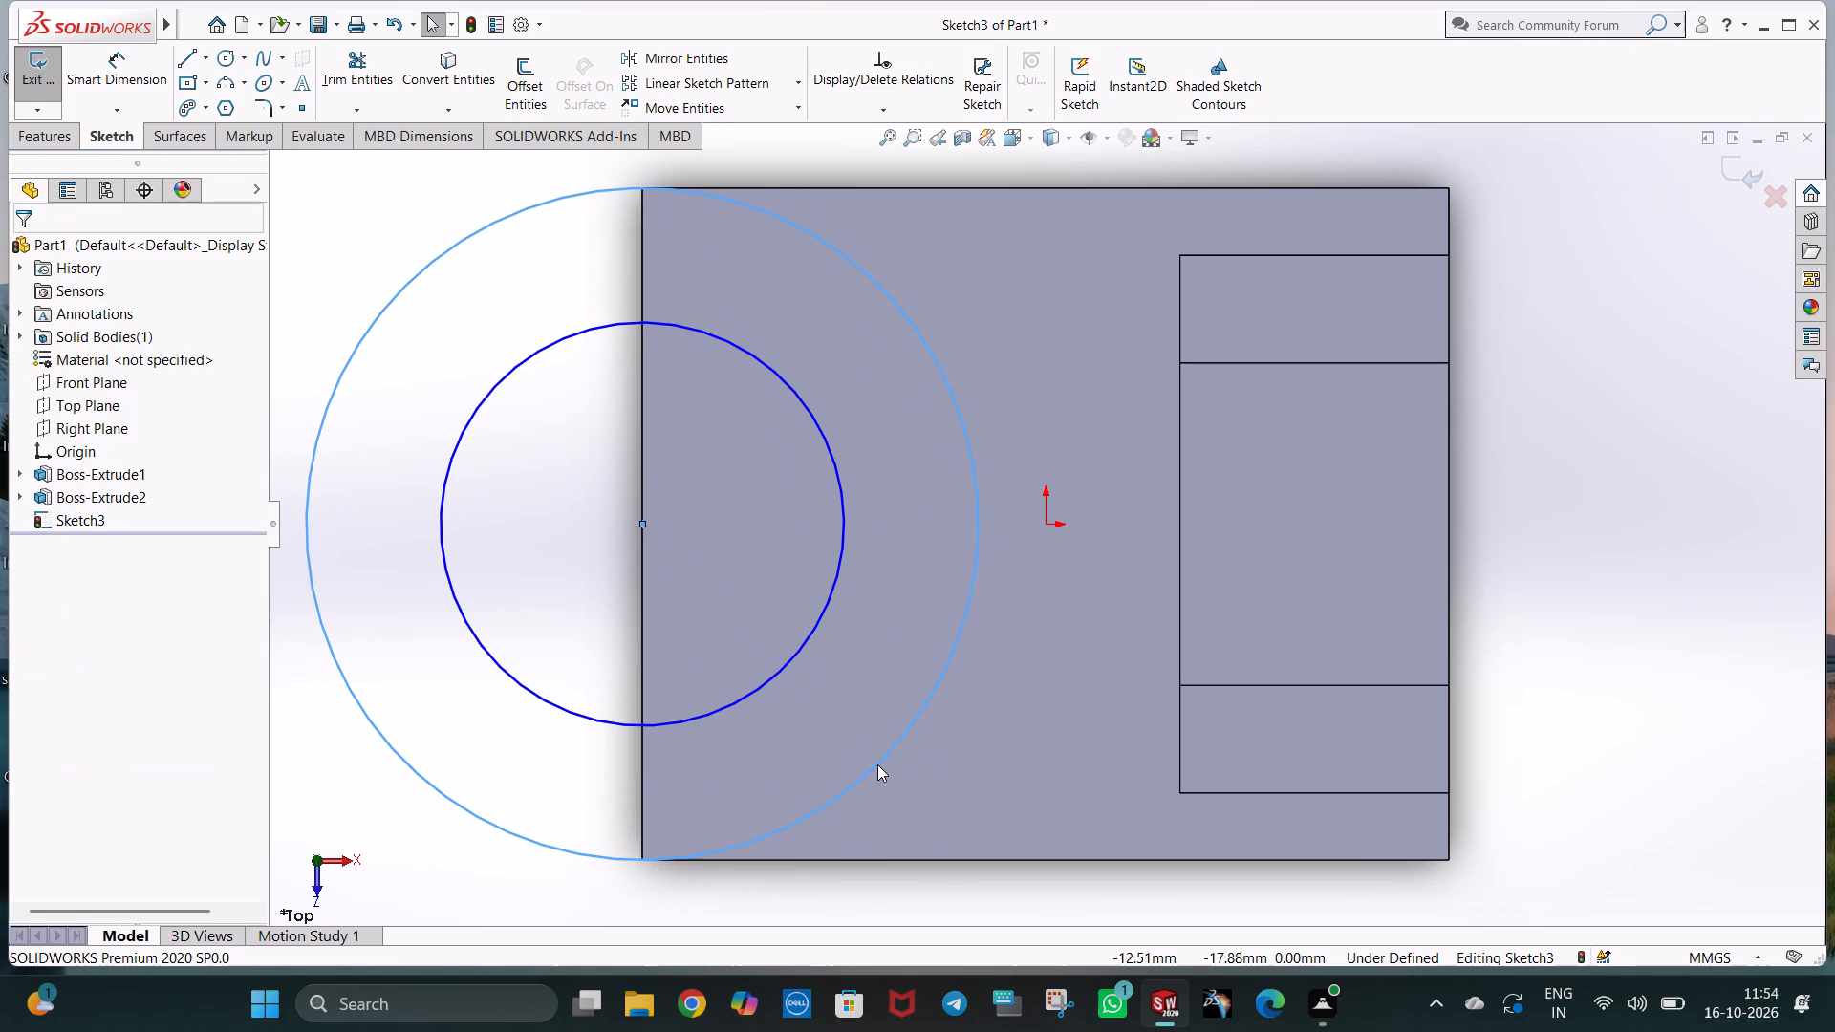
click(939, 766)
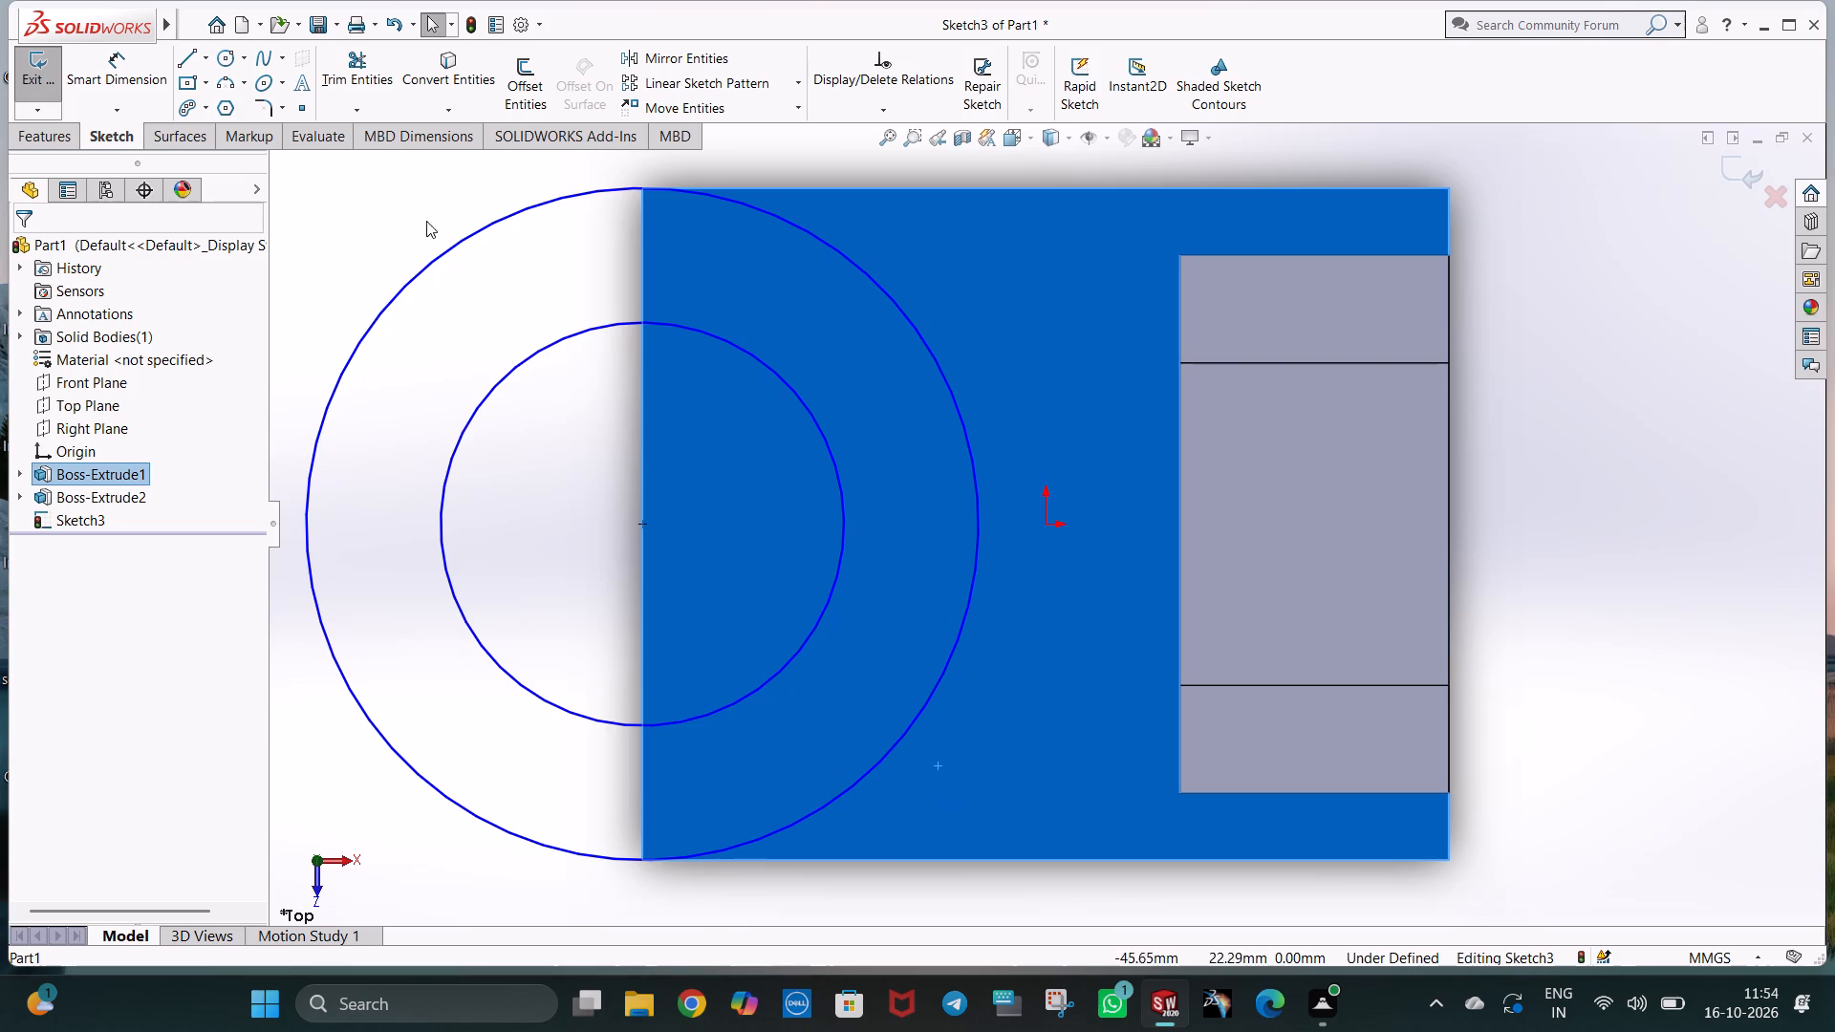
click(413, 215)
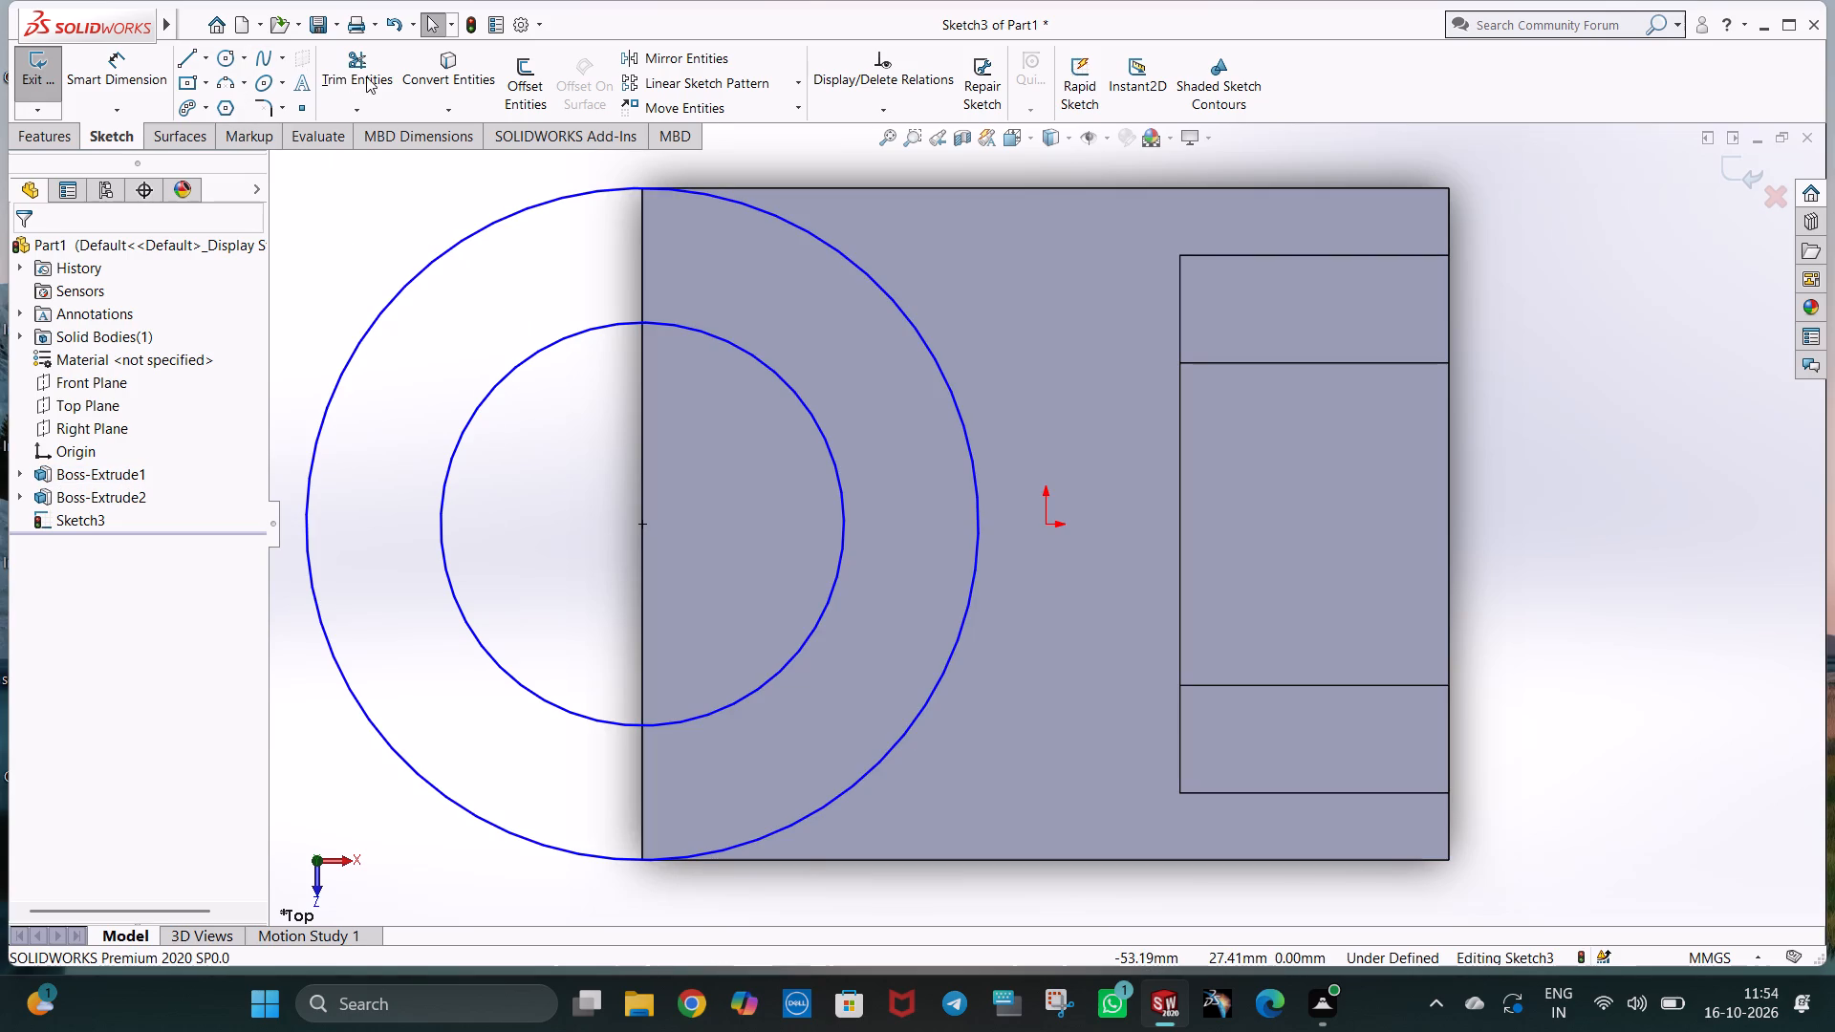
Sketch a 50 mm vertical line along the block's edge, from one corner to the other through the circles' centre.
click(190, 54)
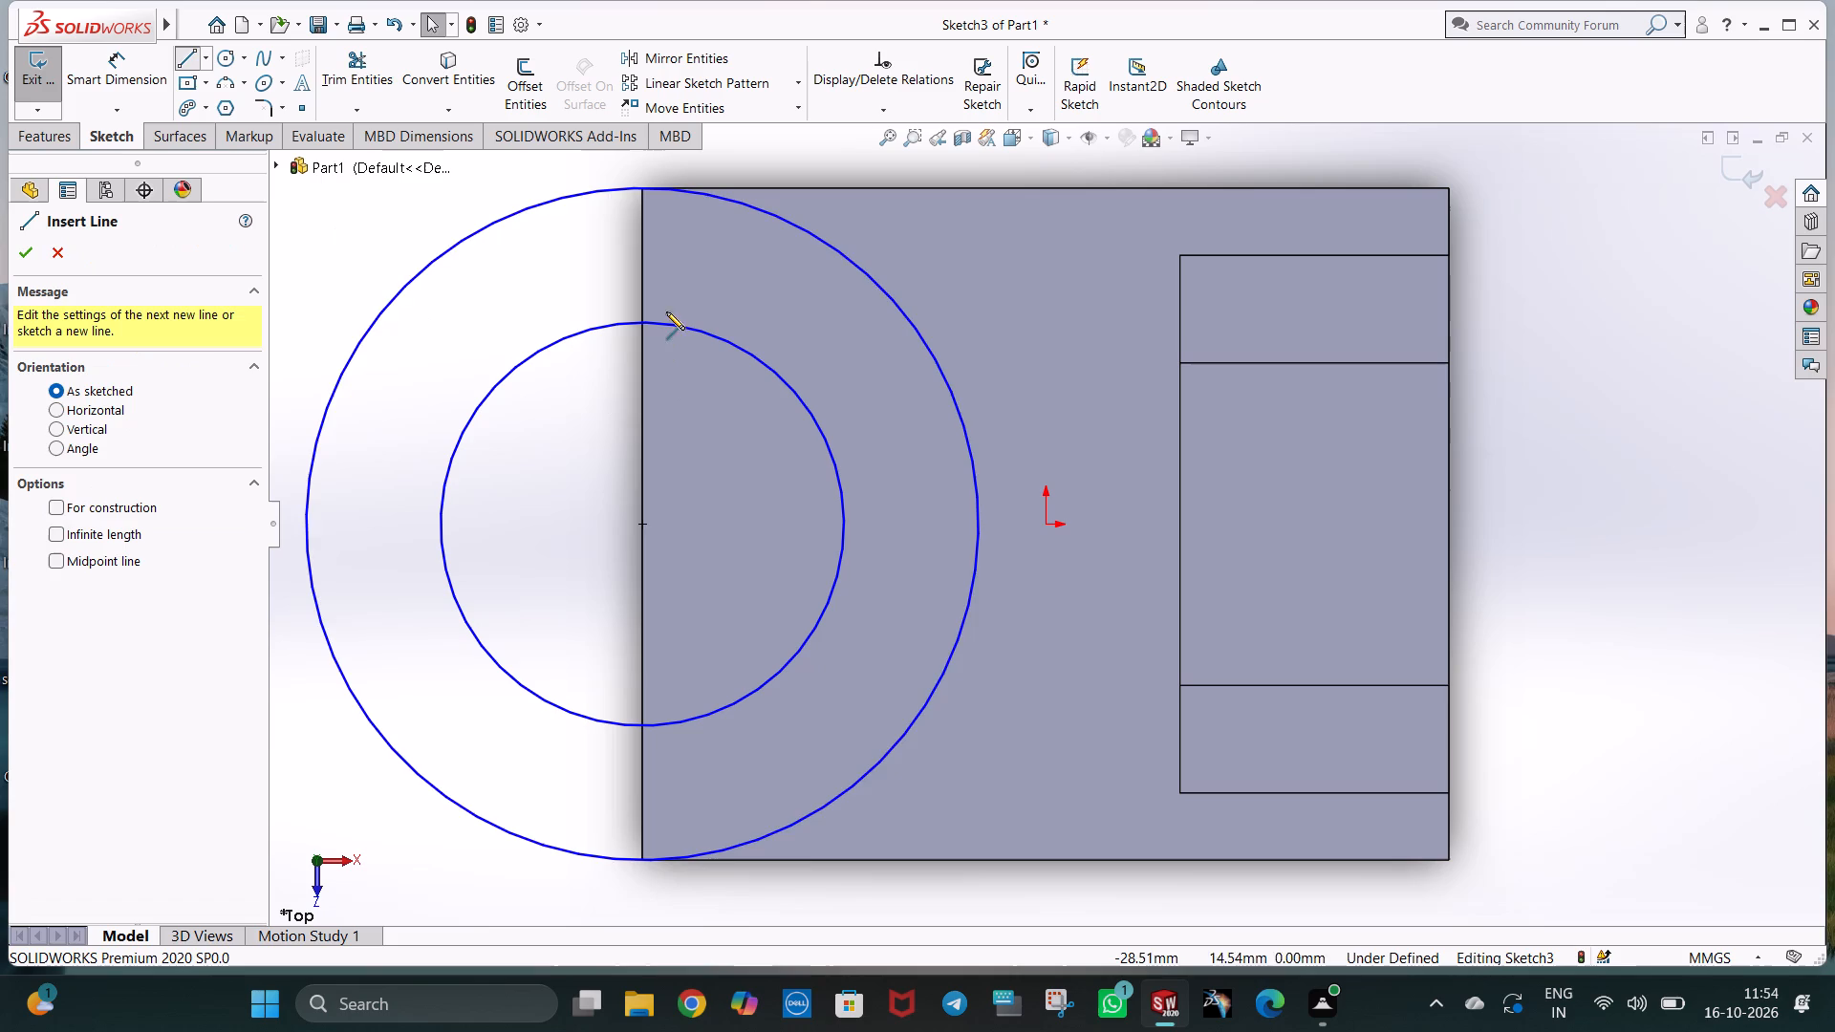
click(639, 188)
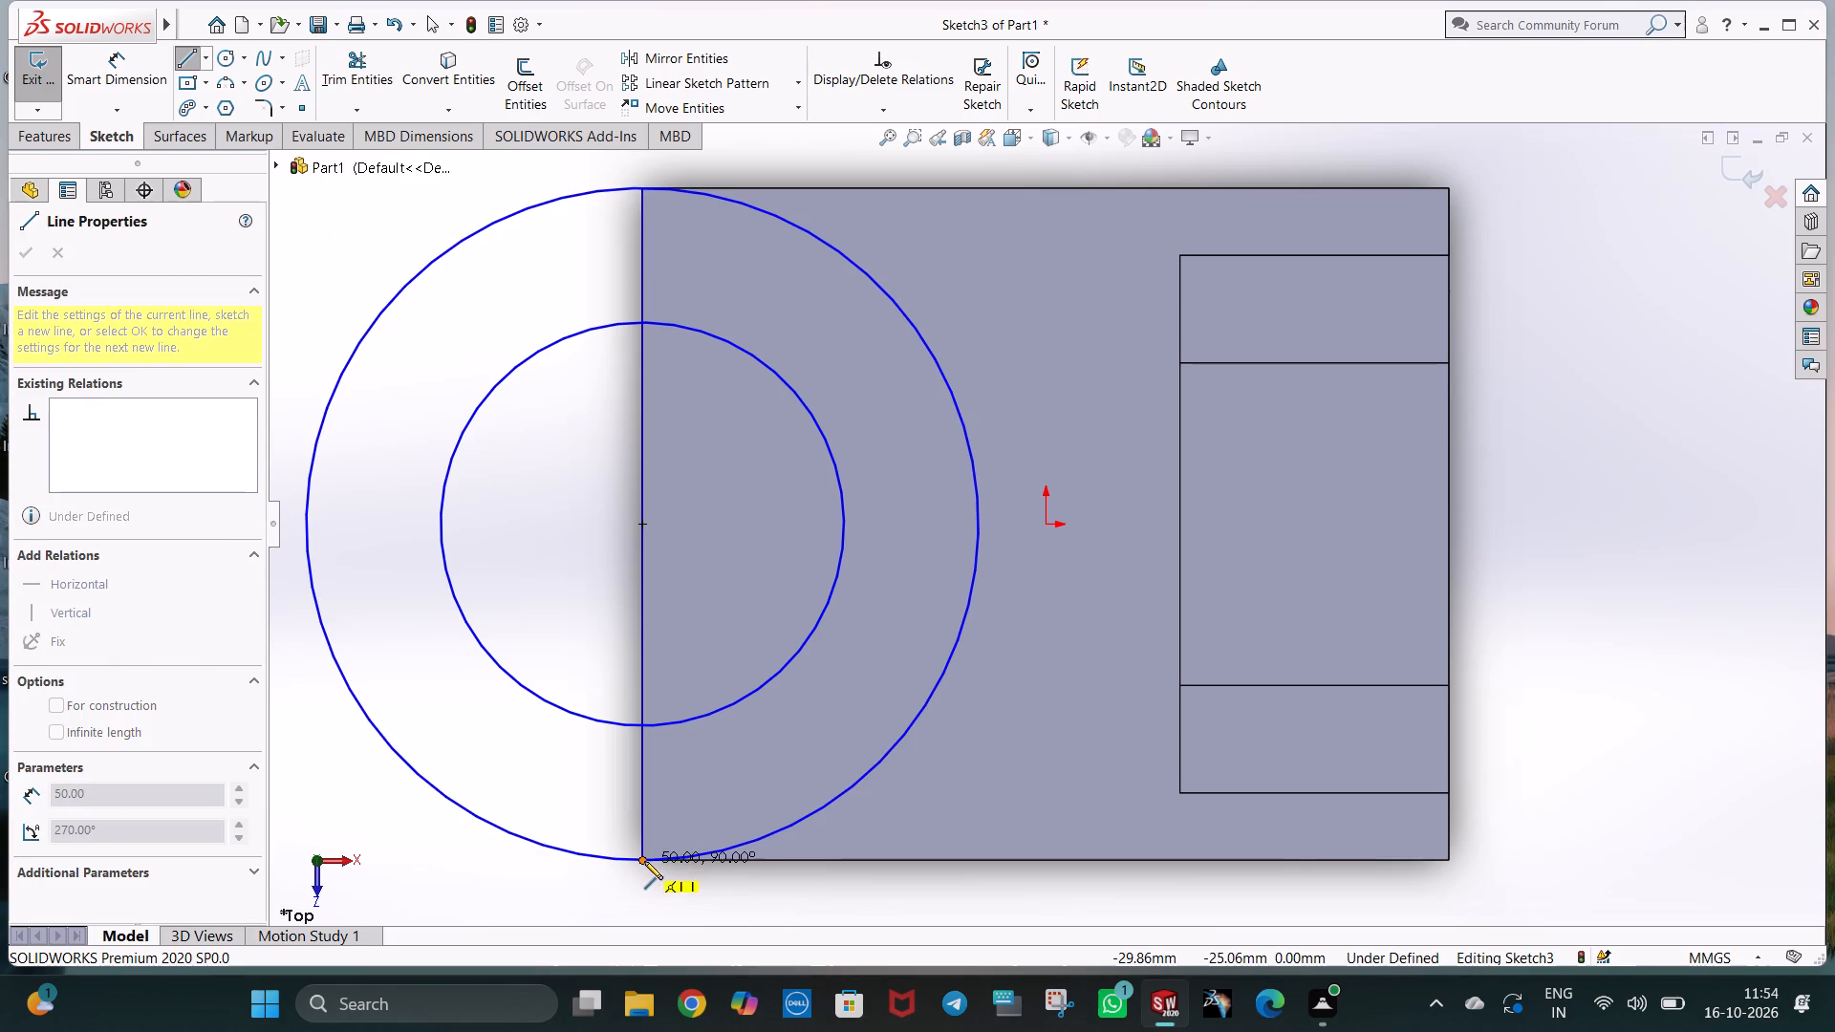
click(644, 860)
key(Escape)
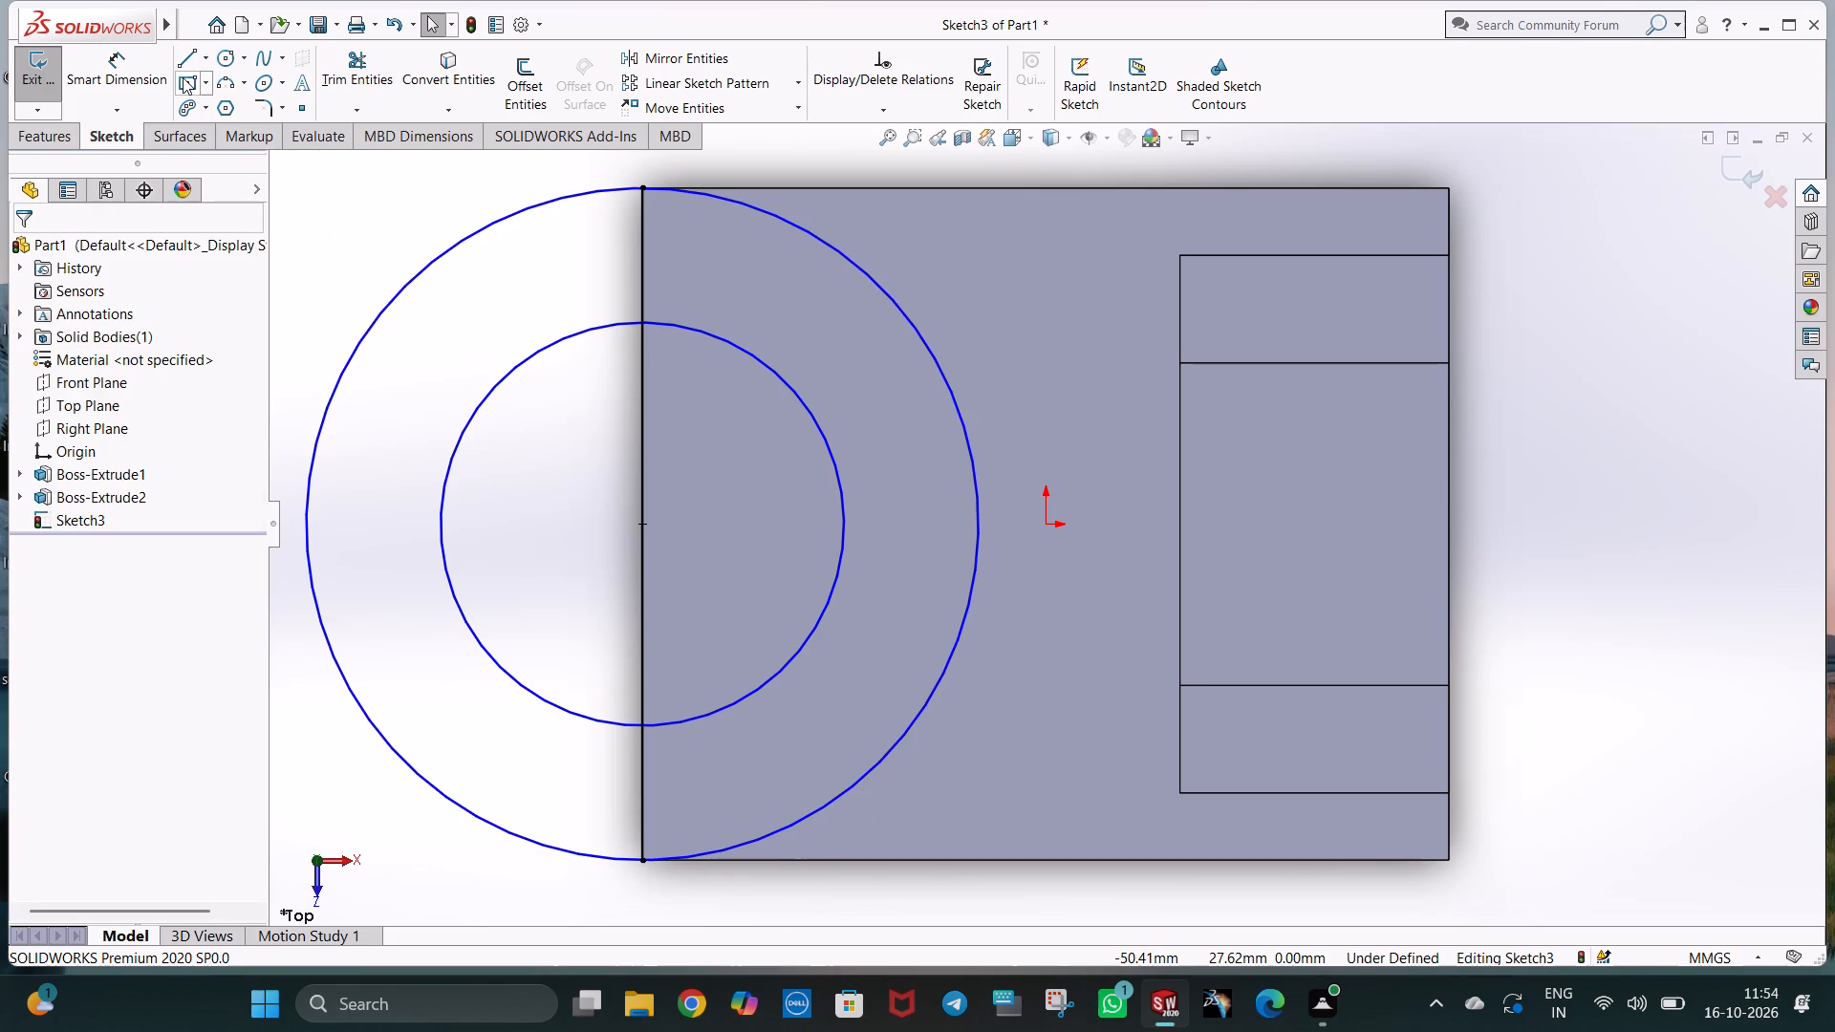
Trim away the halves of both circles that lie over the base block.
click(351, 76)
drag(980, 397, 805, 437)
key(Escape)
Dimension the inner arc's radius and place the dimension text inside the arc.
click(142, 79)
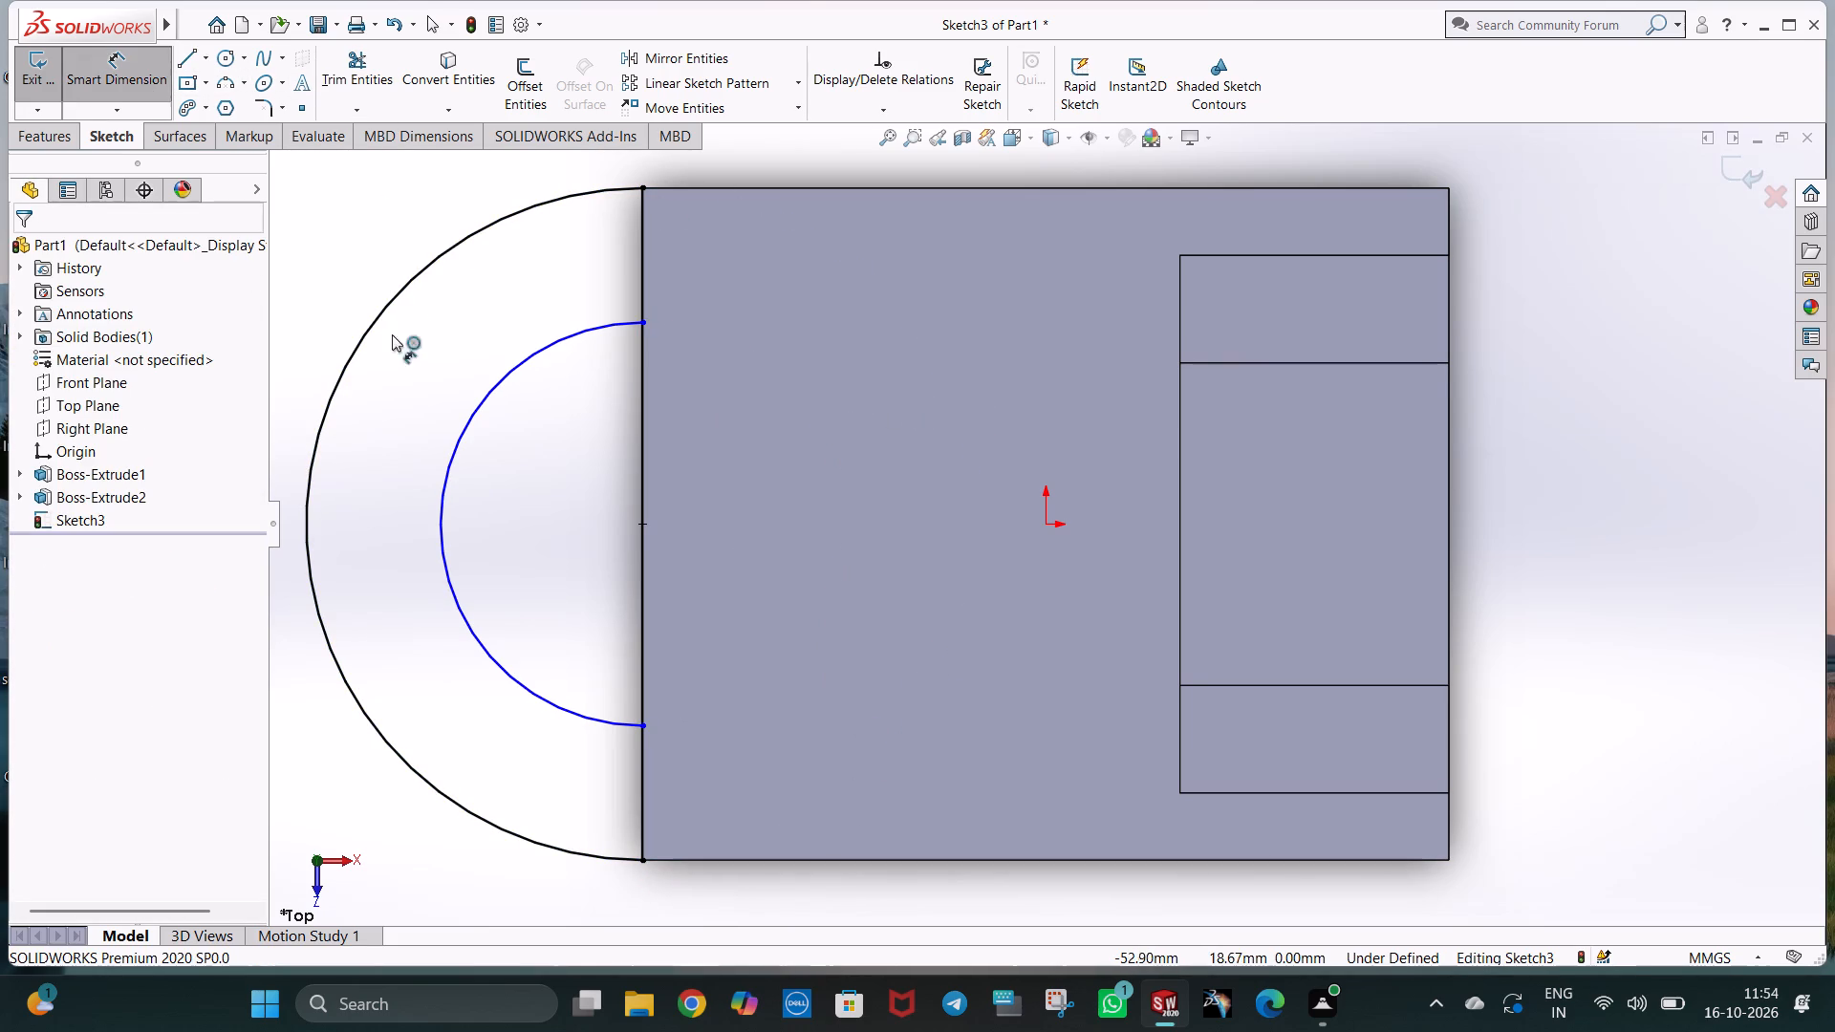
click(487, 397)
click(566, 488)
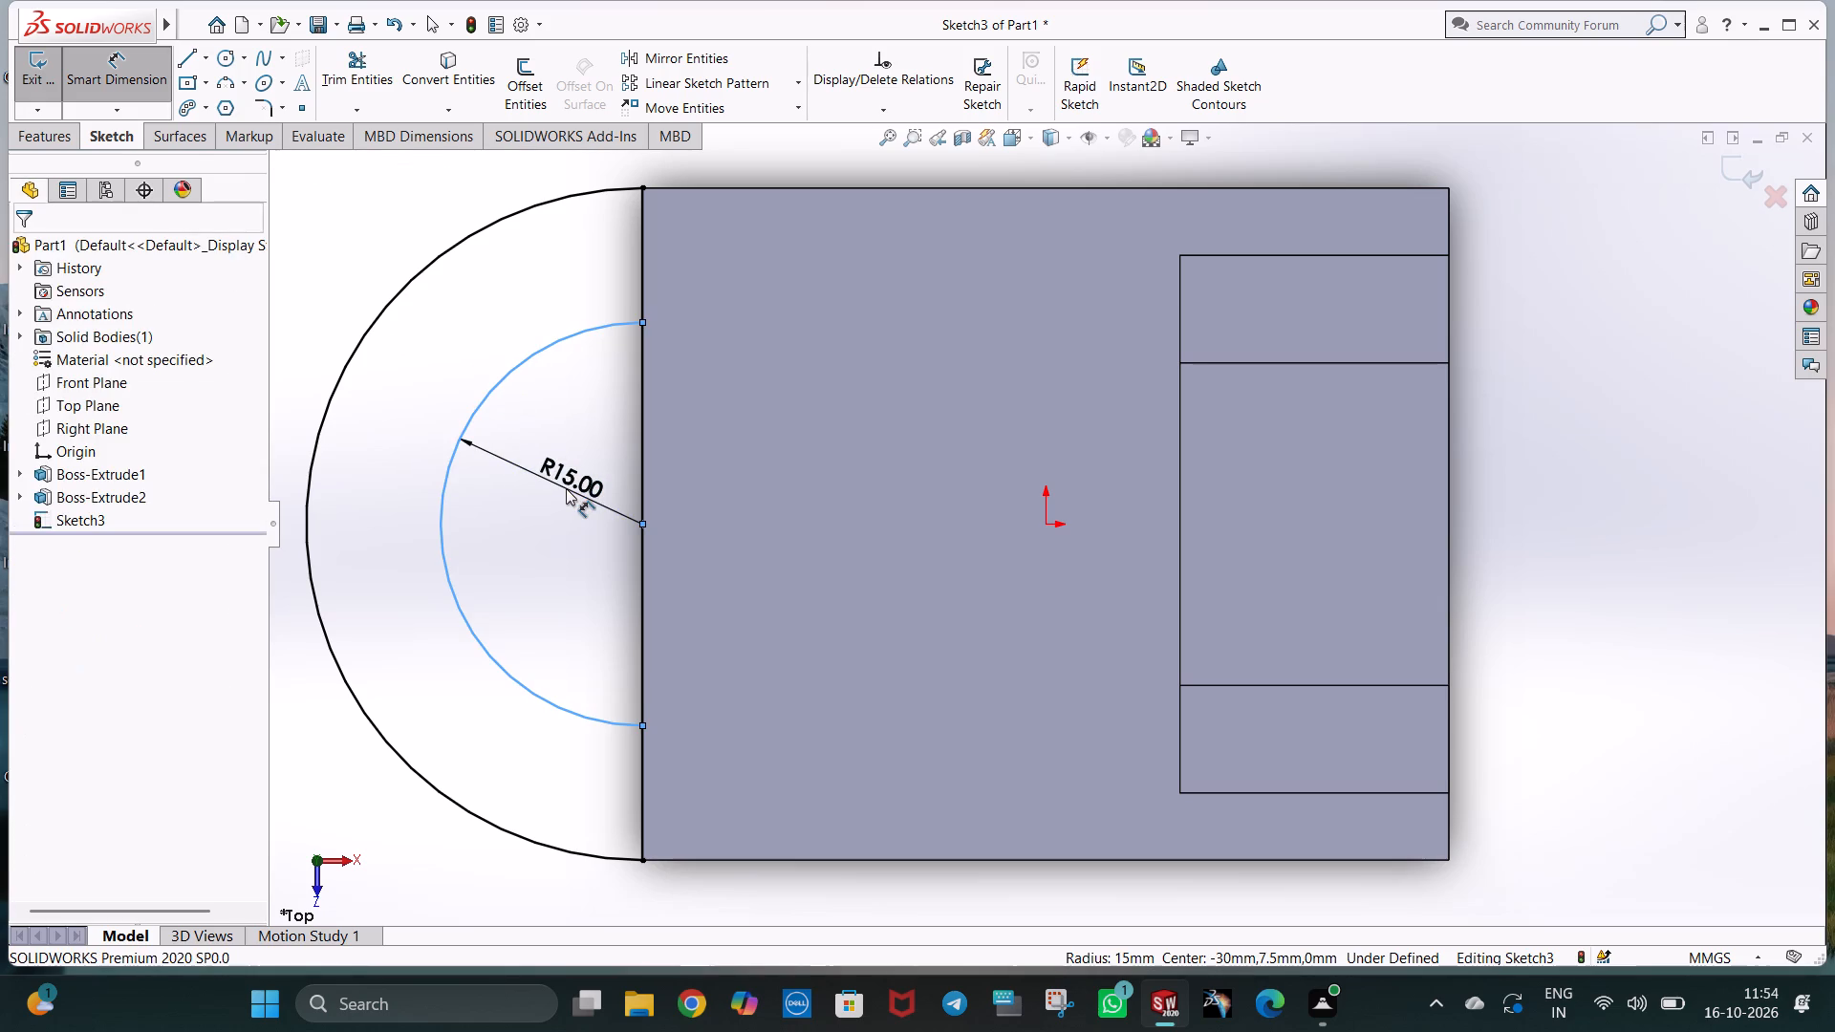
click(481, 462)
click(467, 355)
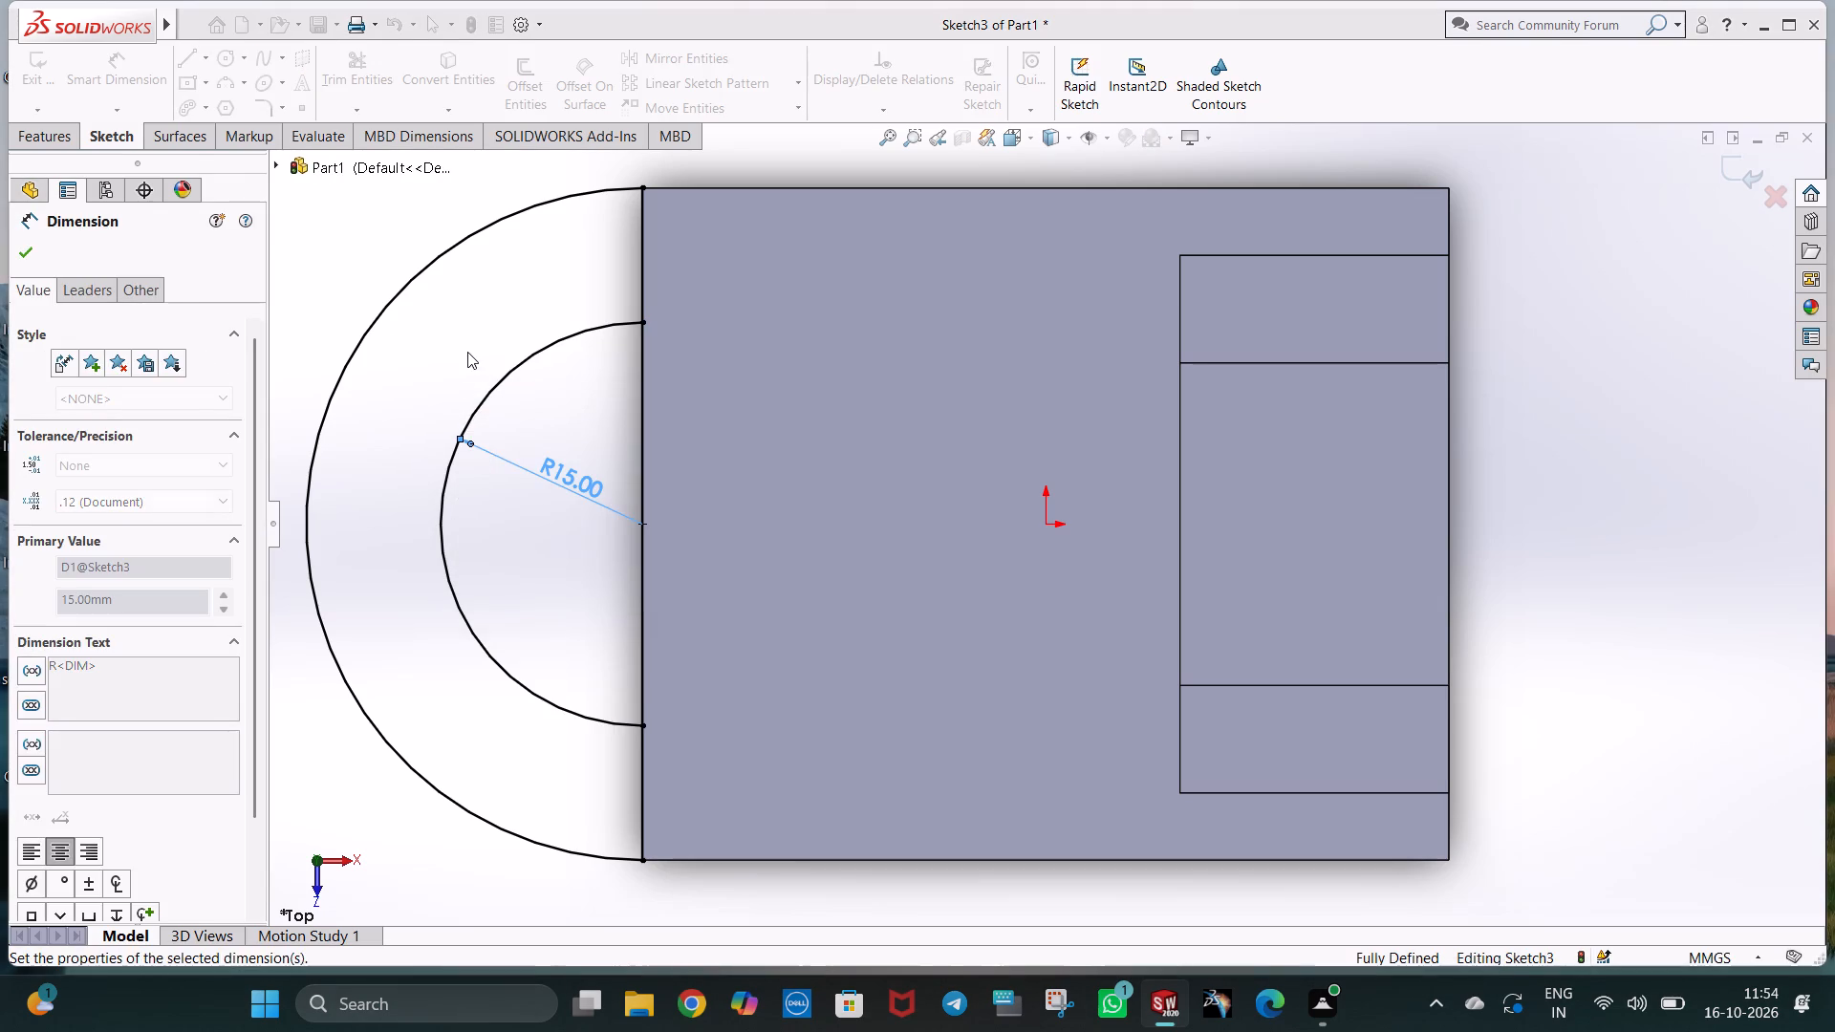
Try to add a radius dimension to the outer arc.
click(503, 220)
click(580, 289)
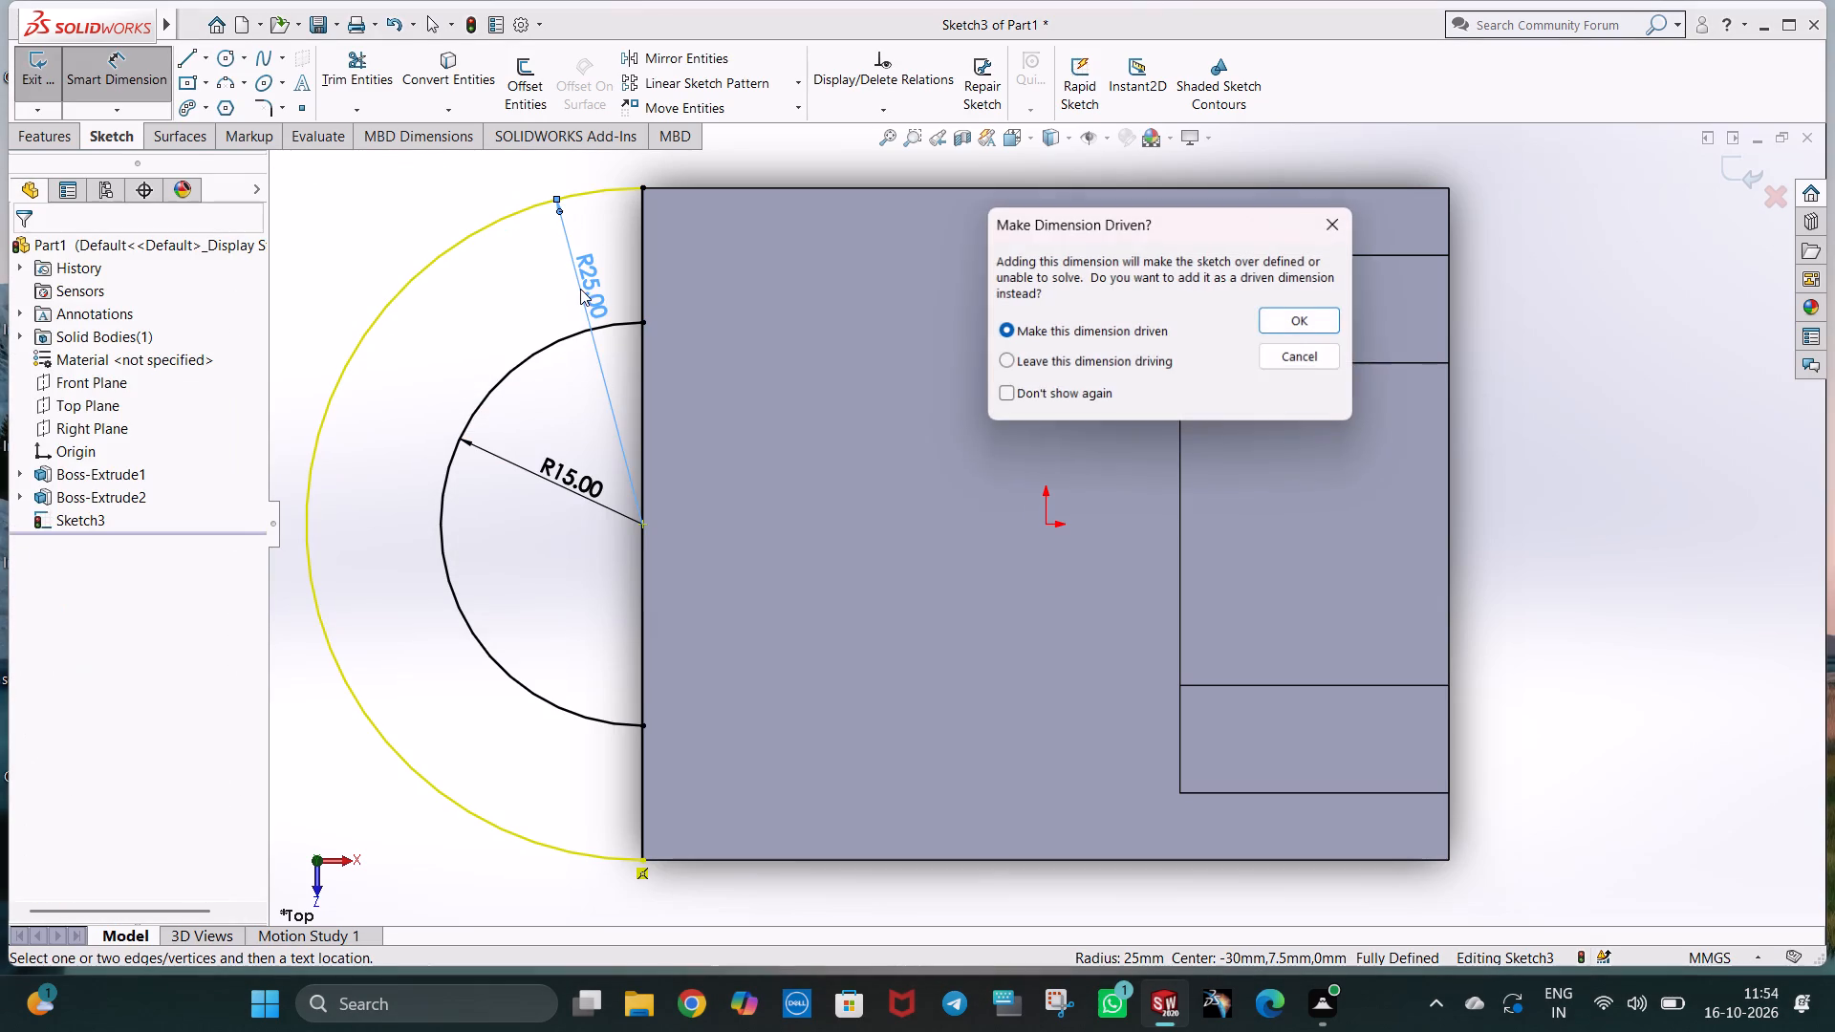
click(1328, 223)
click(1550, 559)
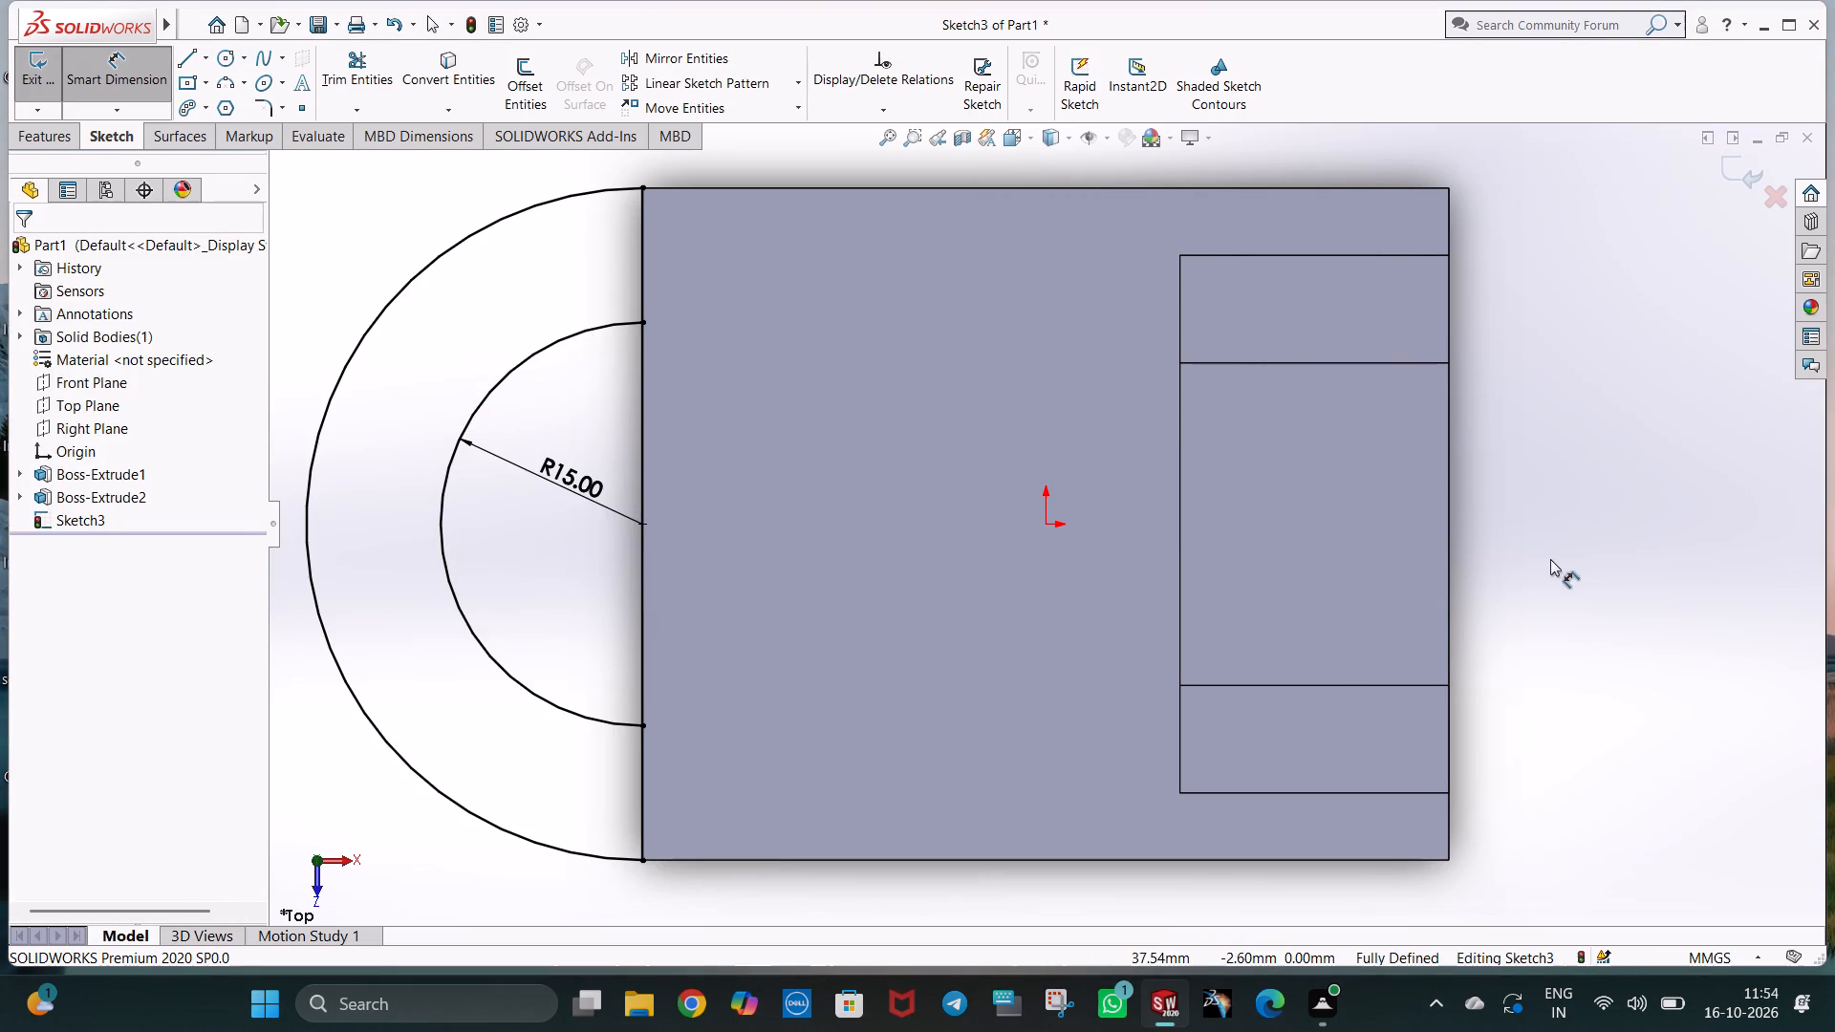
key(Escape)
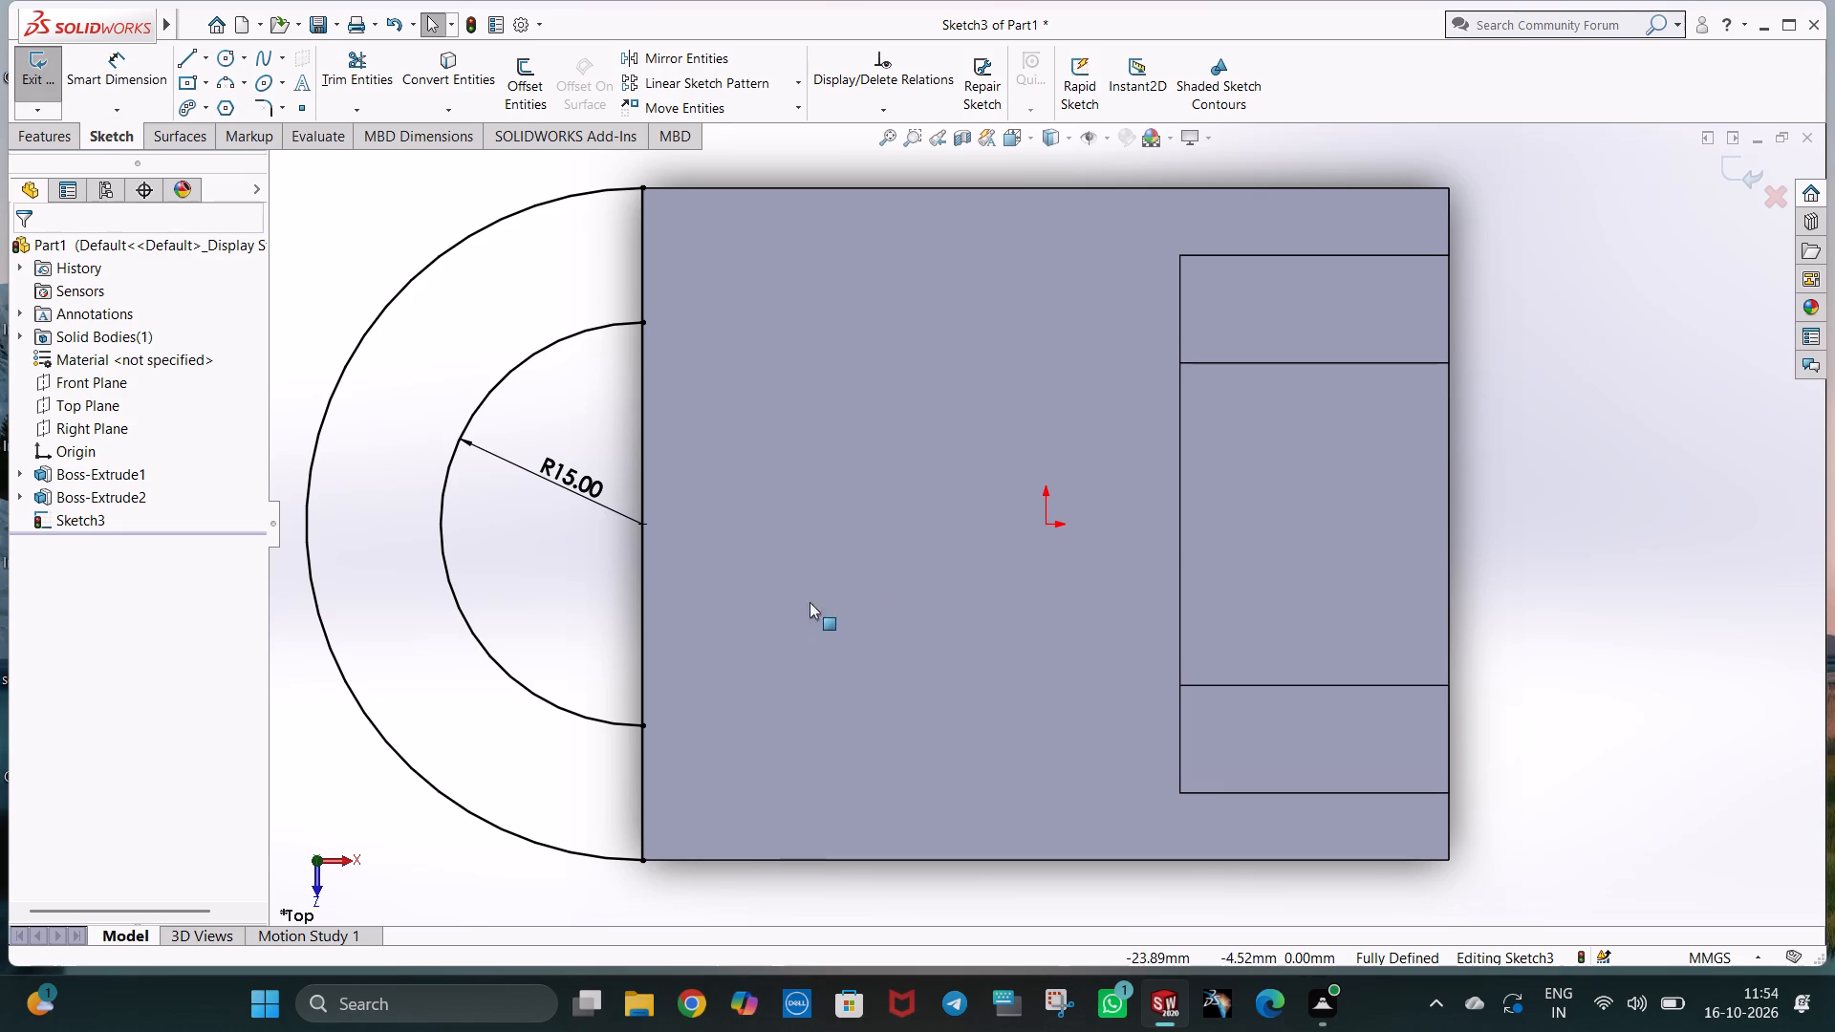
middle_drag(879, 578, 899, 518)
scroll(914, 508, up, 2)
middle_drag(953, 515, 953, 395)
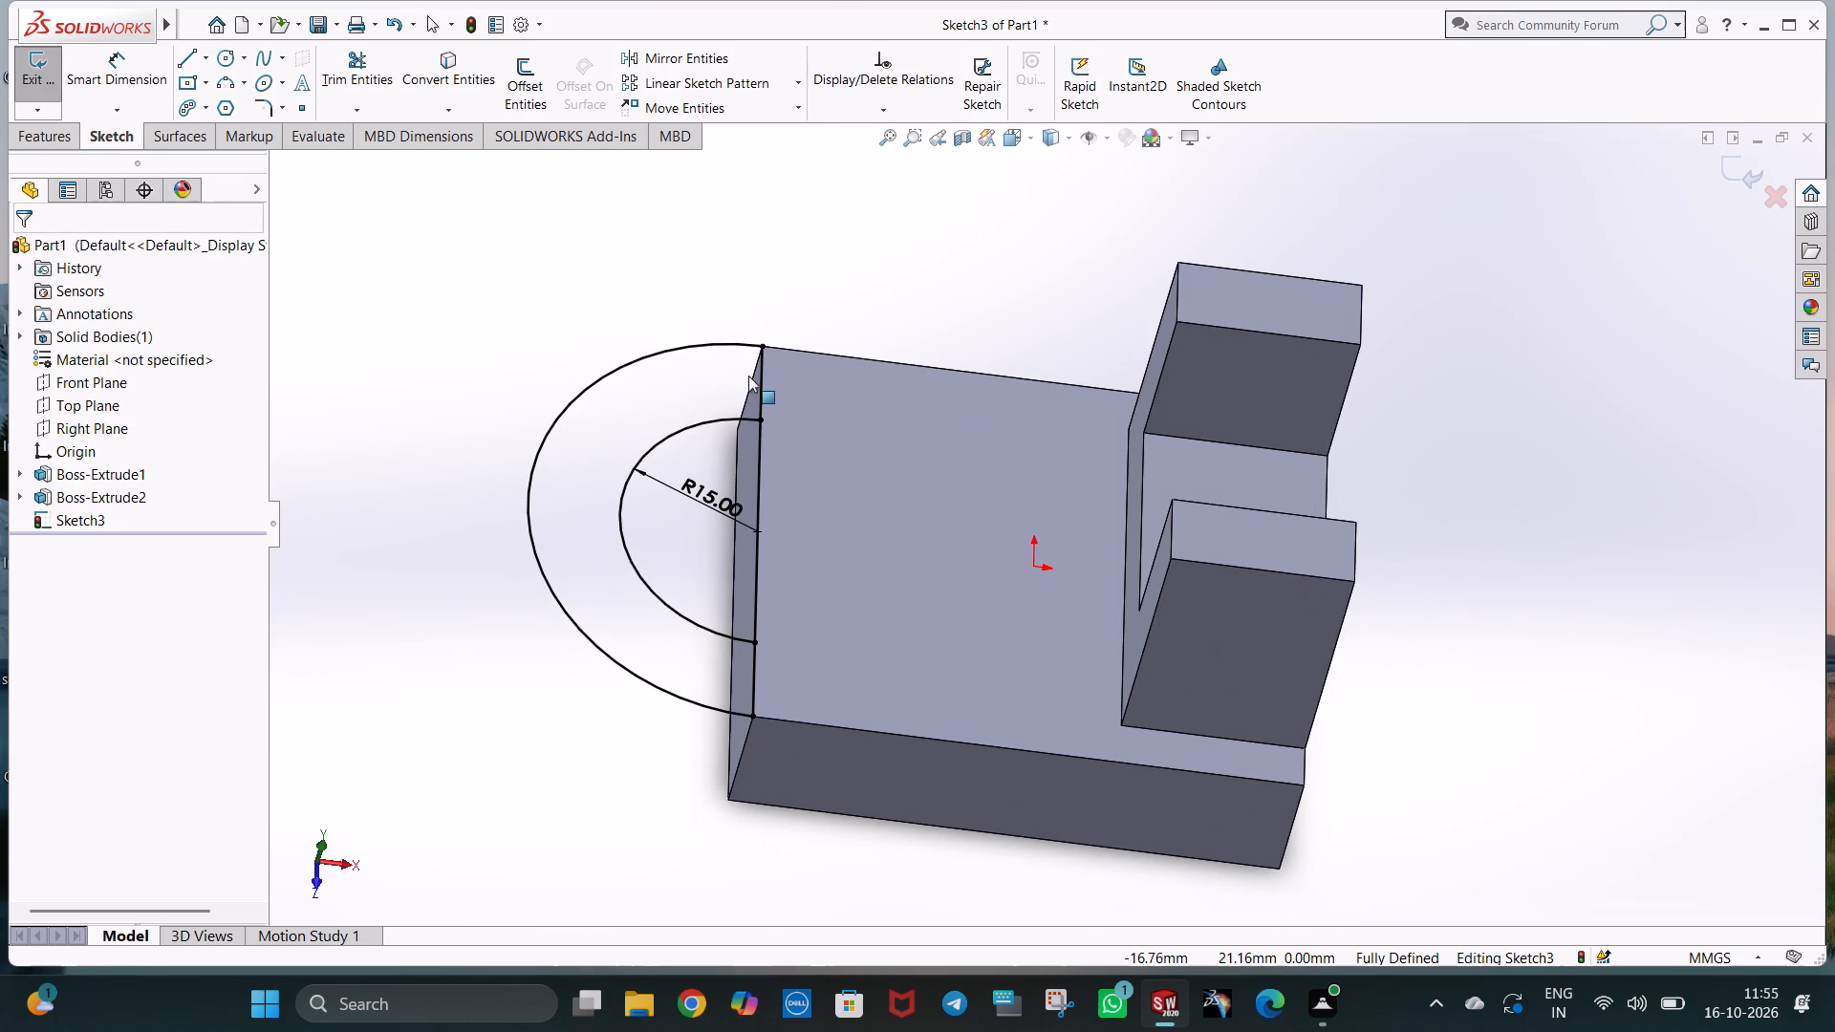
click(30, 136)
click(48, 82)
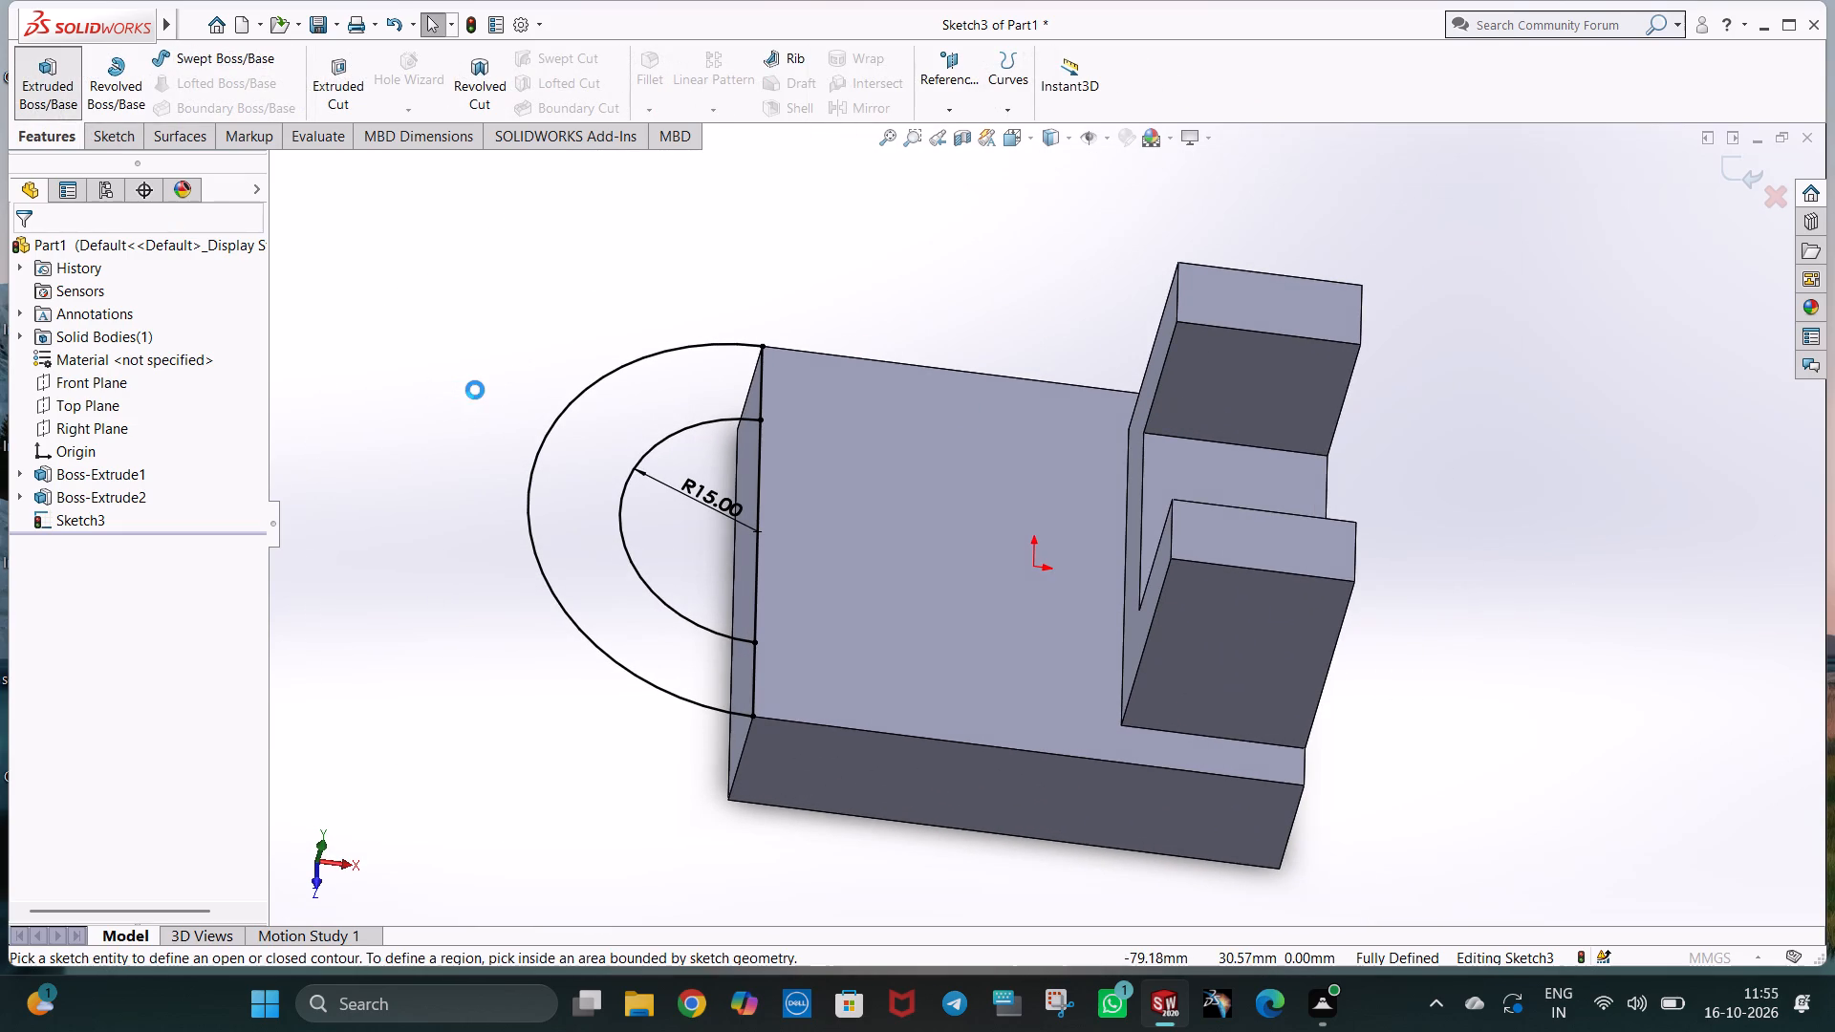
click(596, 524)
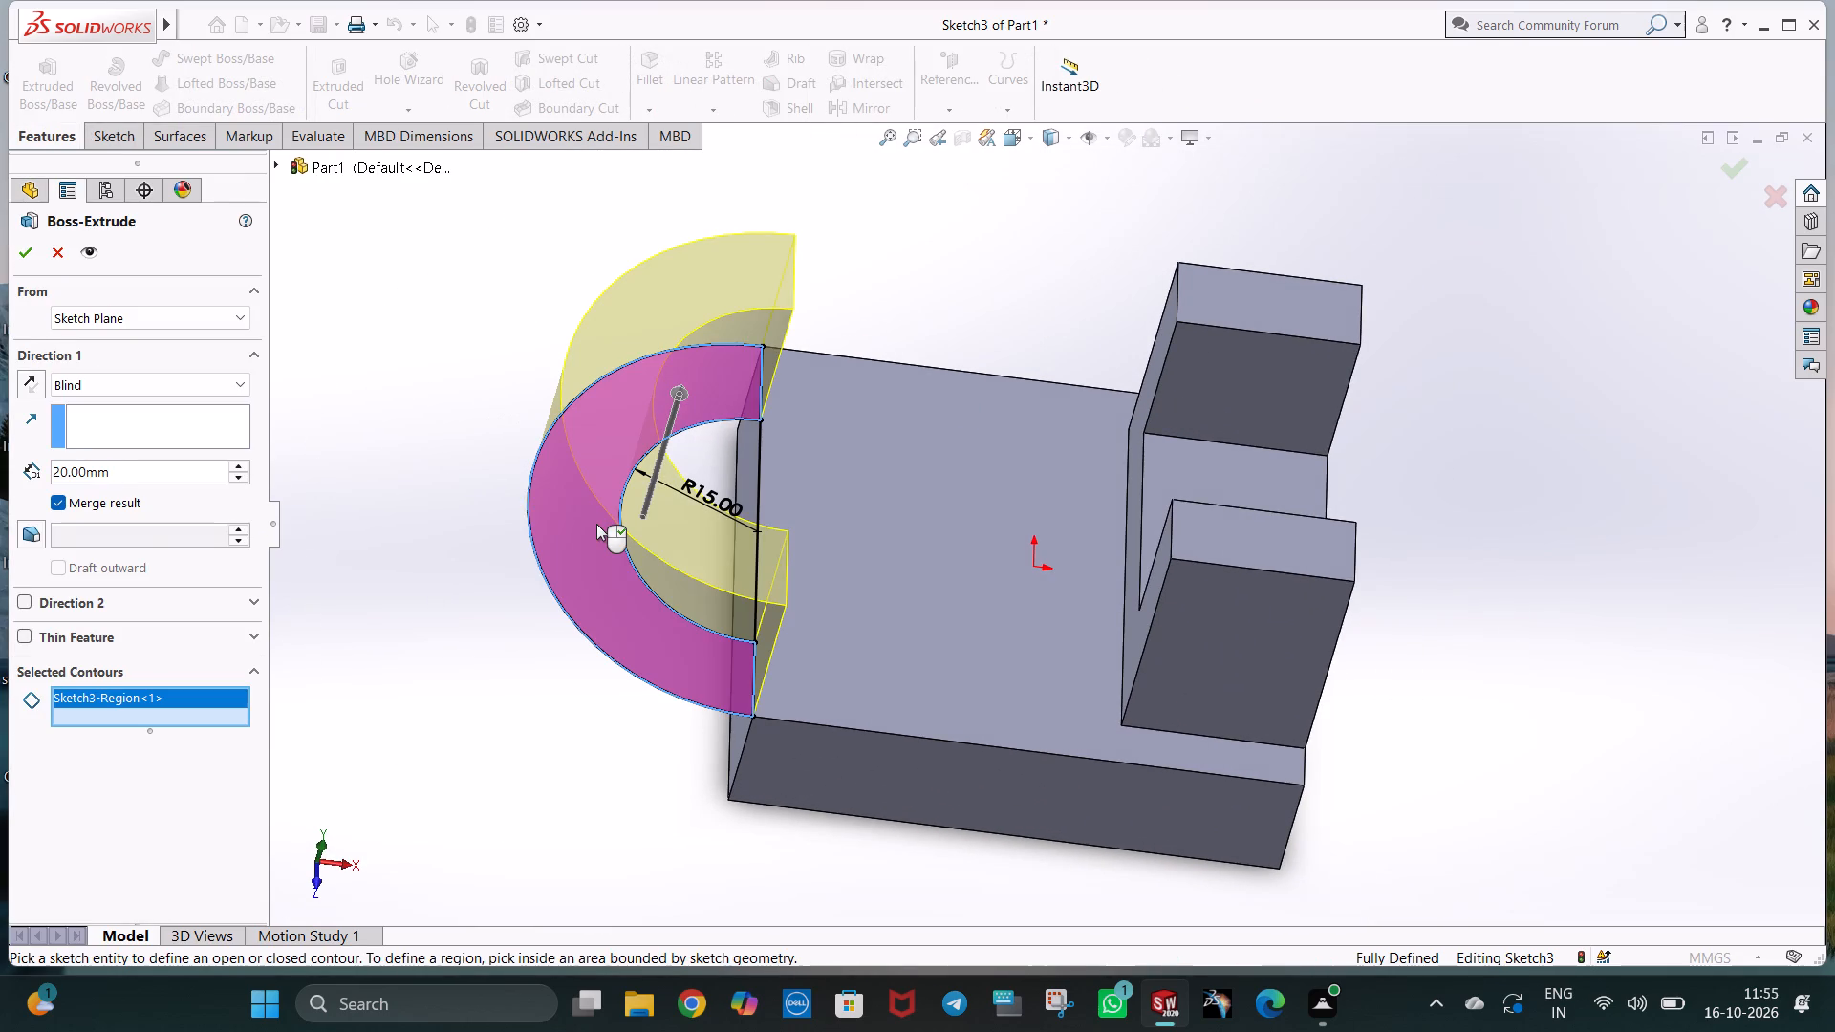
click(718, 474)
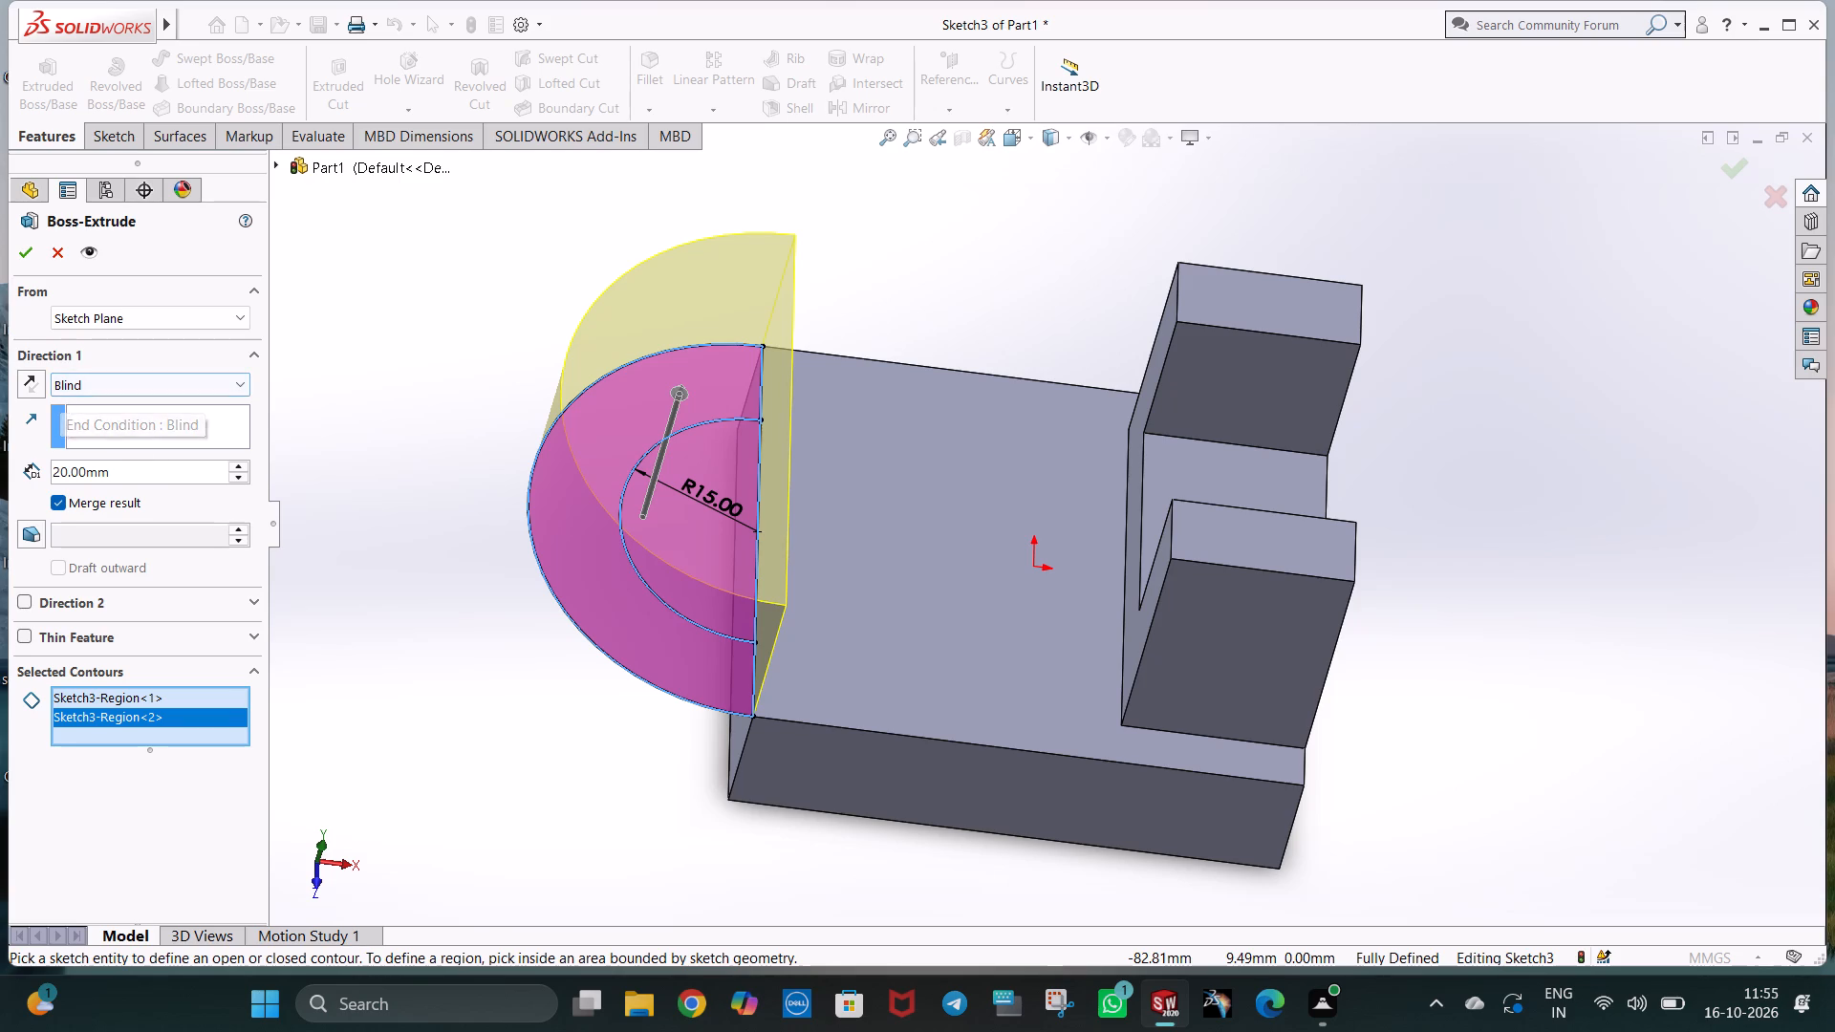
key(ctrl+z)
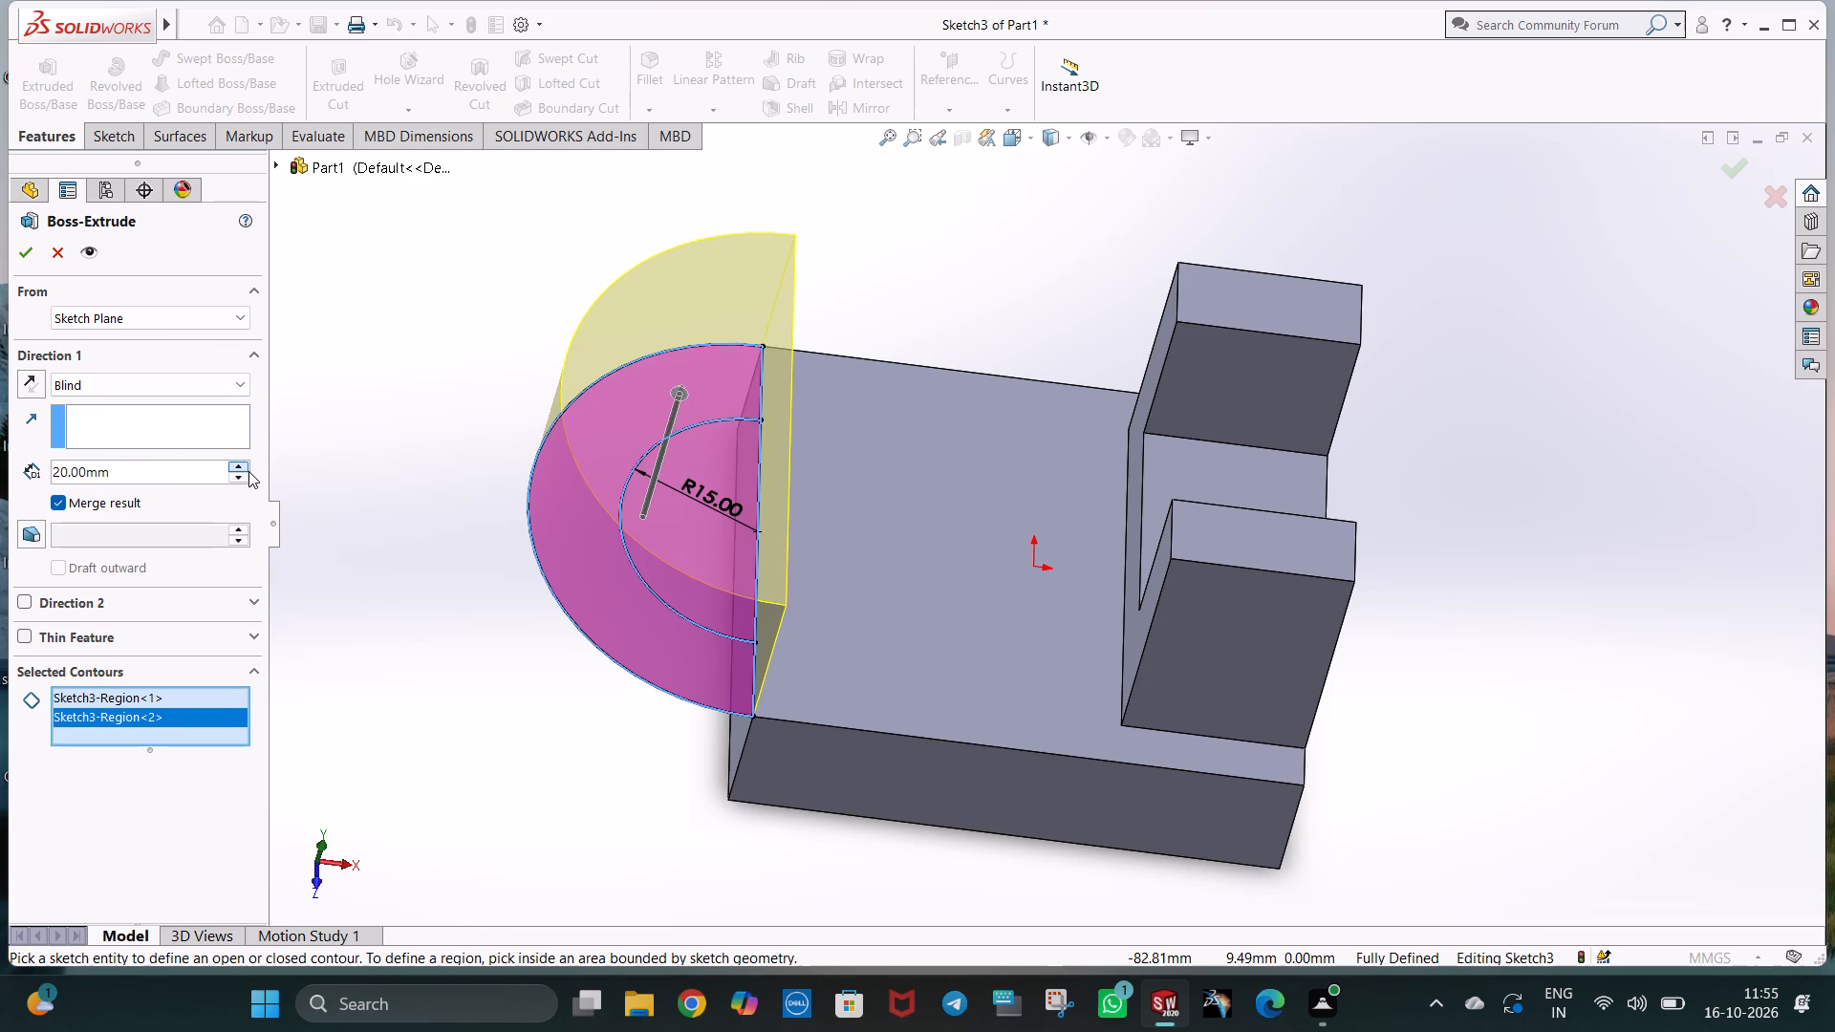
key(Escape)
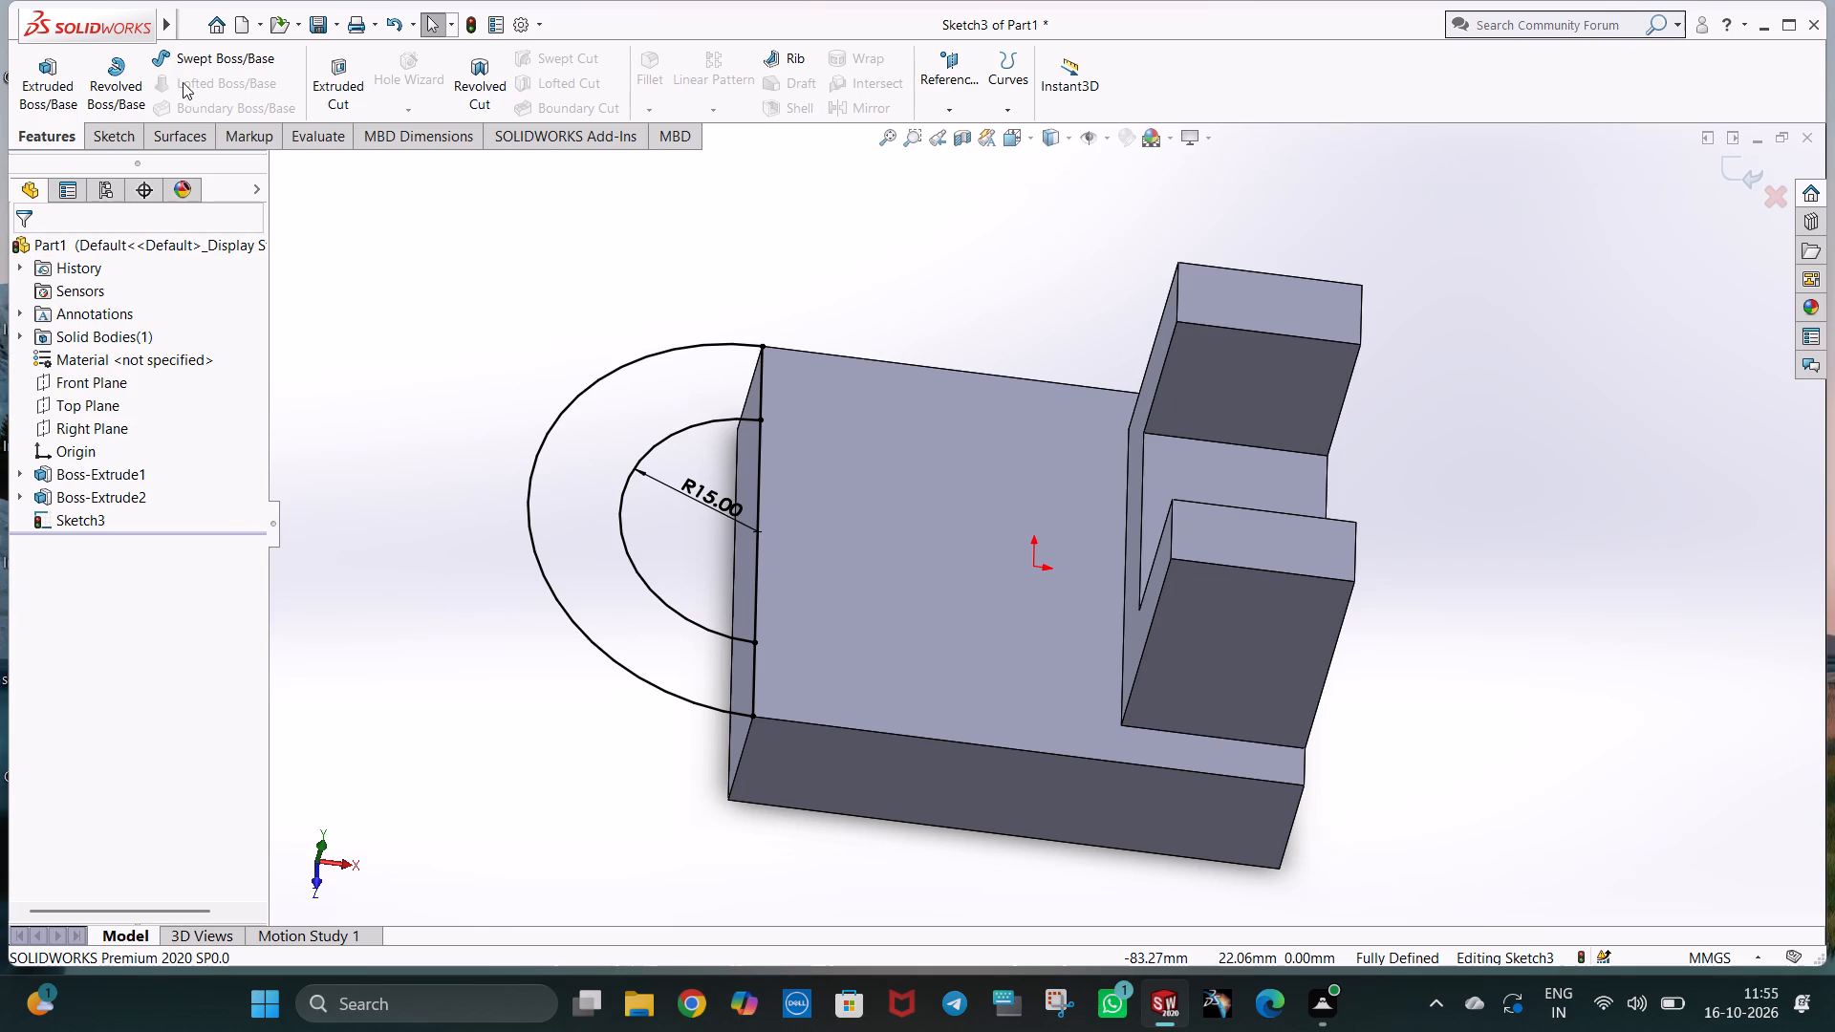
Extrude the half-ring region between the two arcs 15 mm in the reversed direction, alongside the base block's thickness, merging the result.
click(133, 128)
click(41, 143)
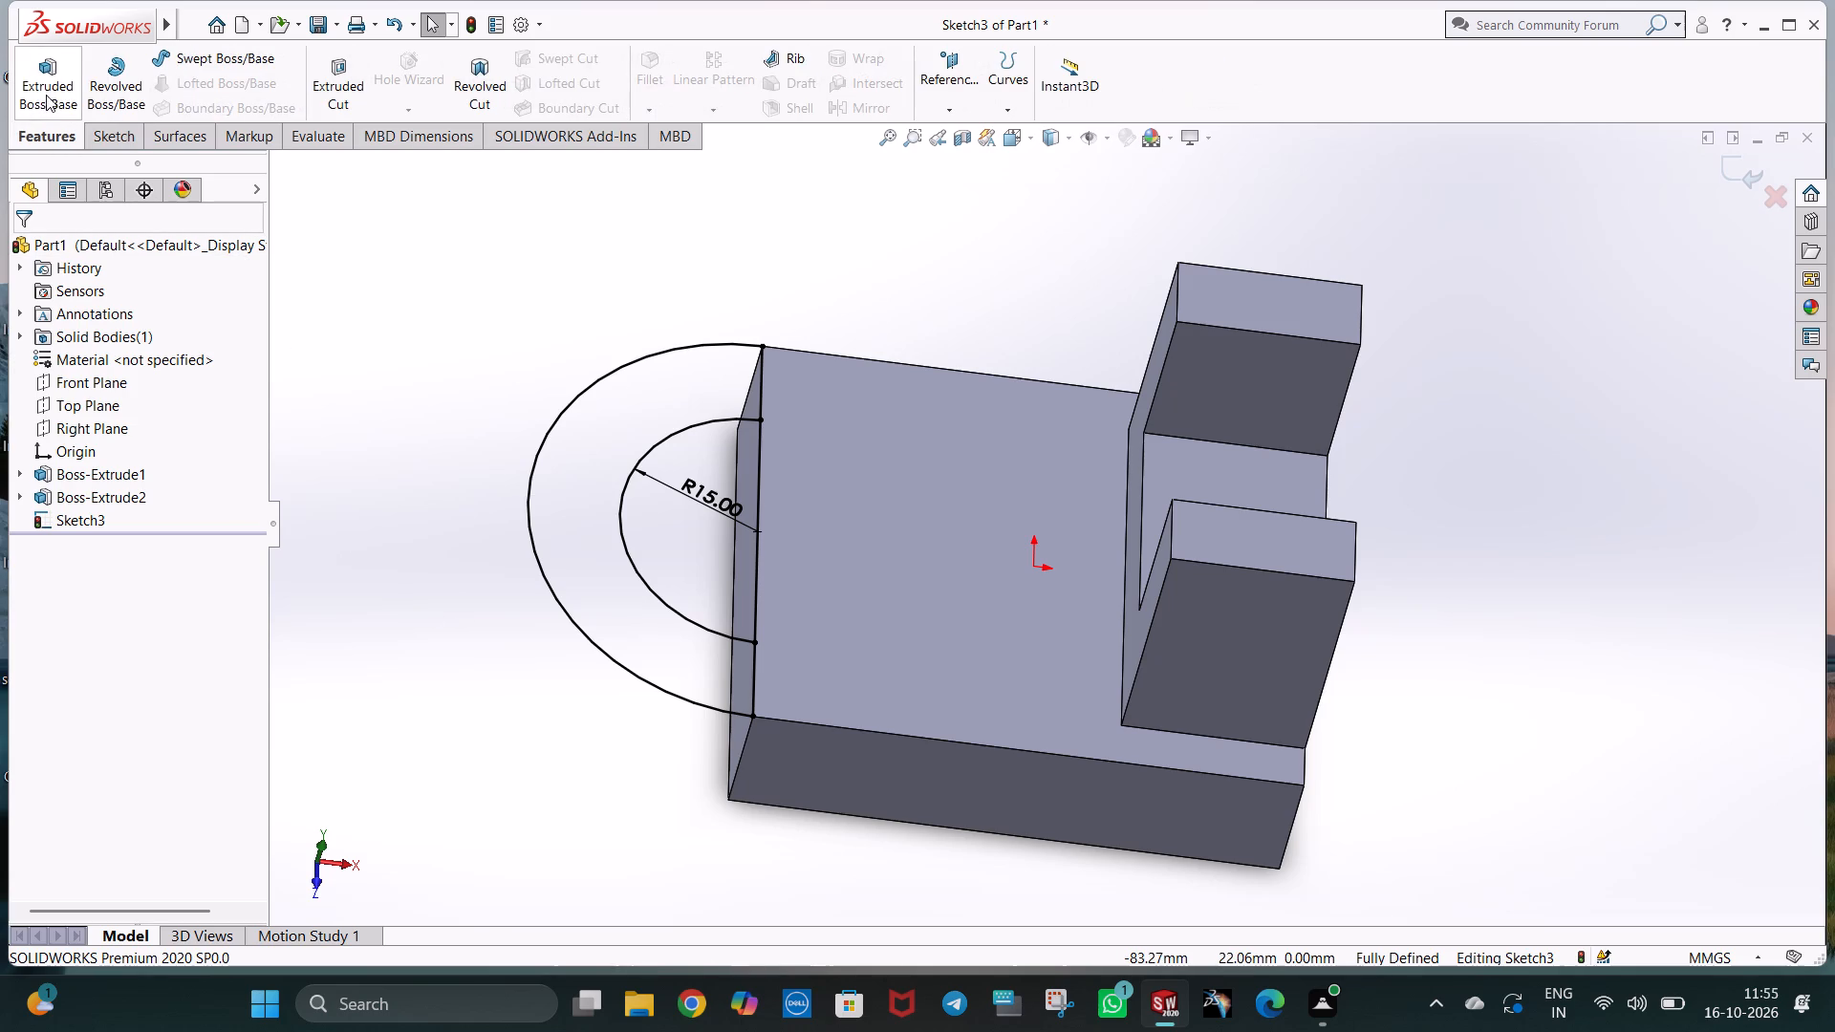
click(46, 94)
click(639, 419)
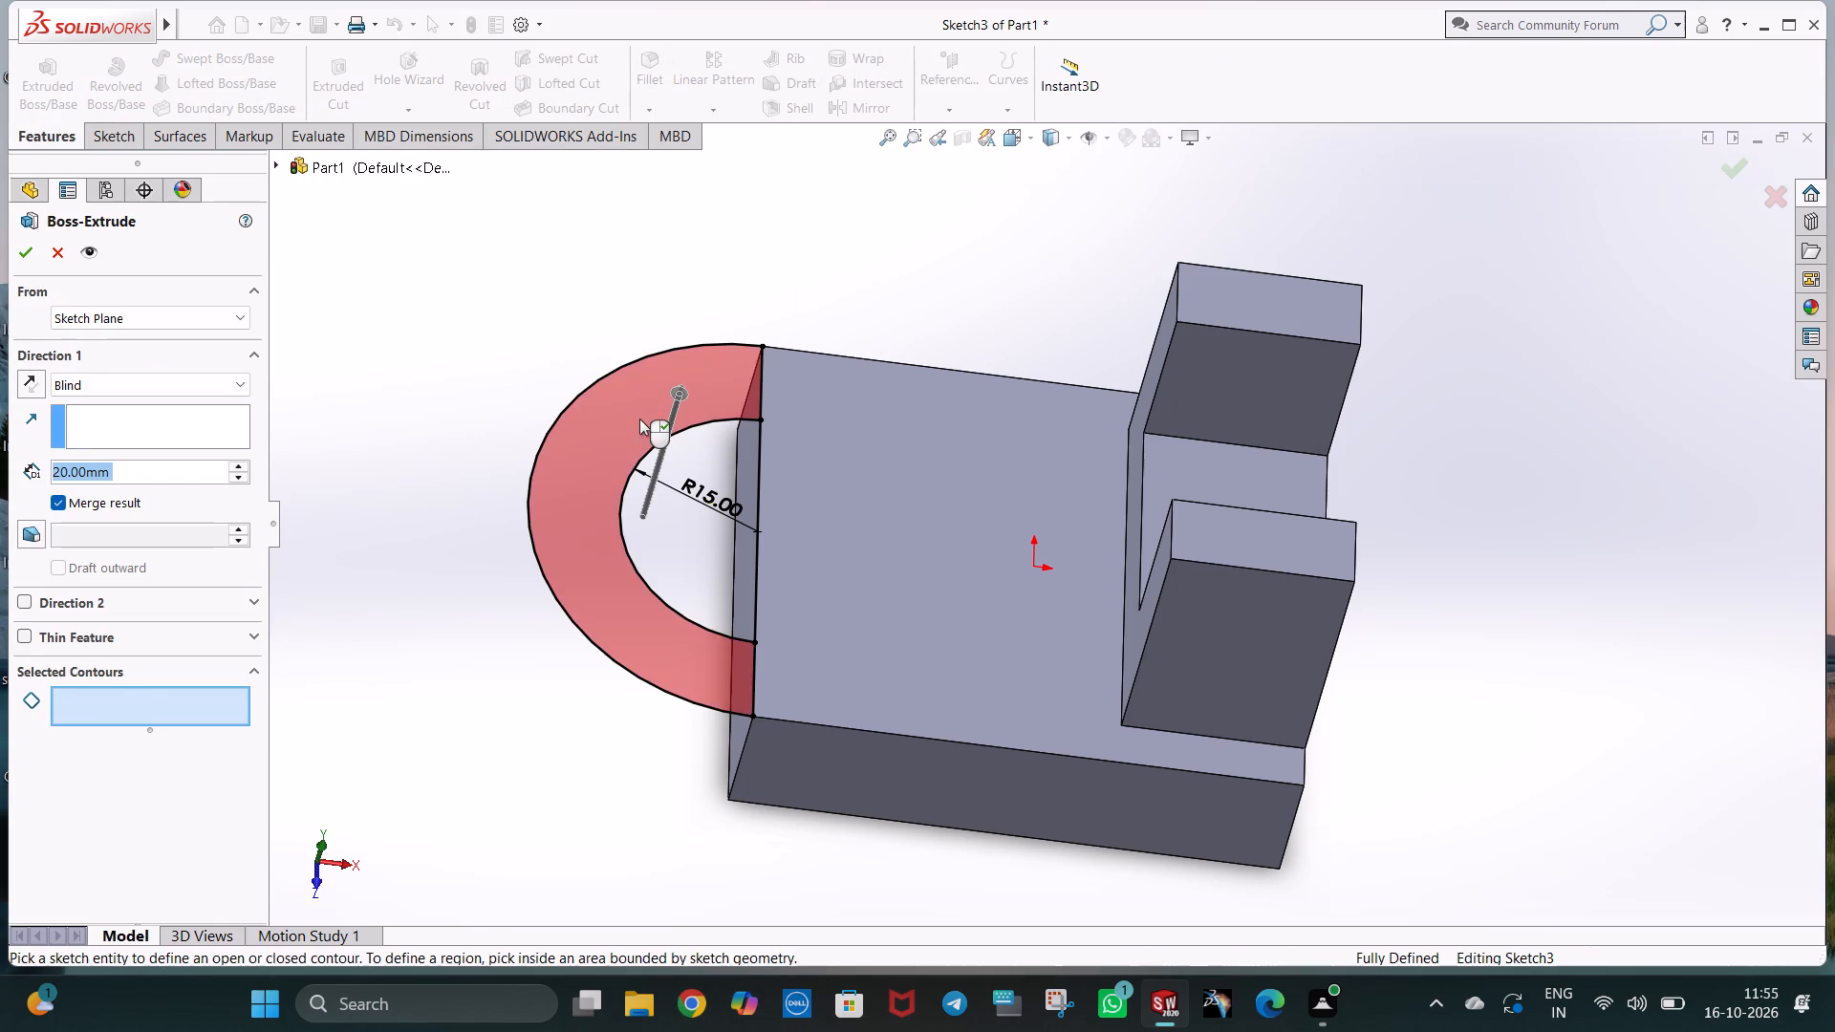
click(25, 378)
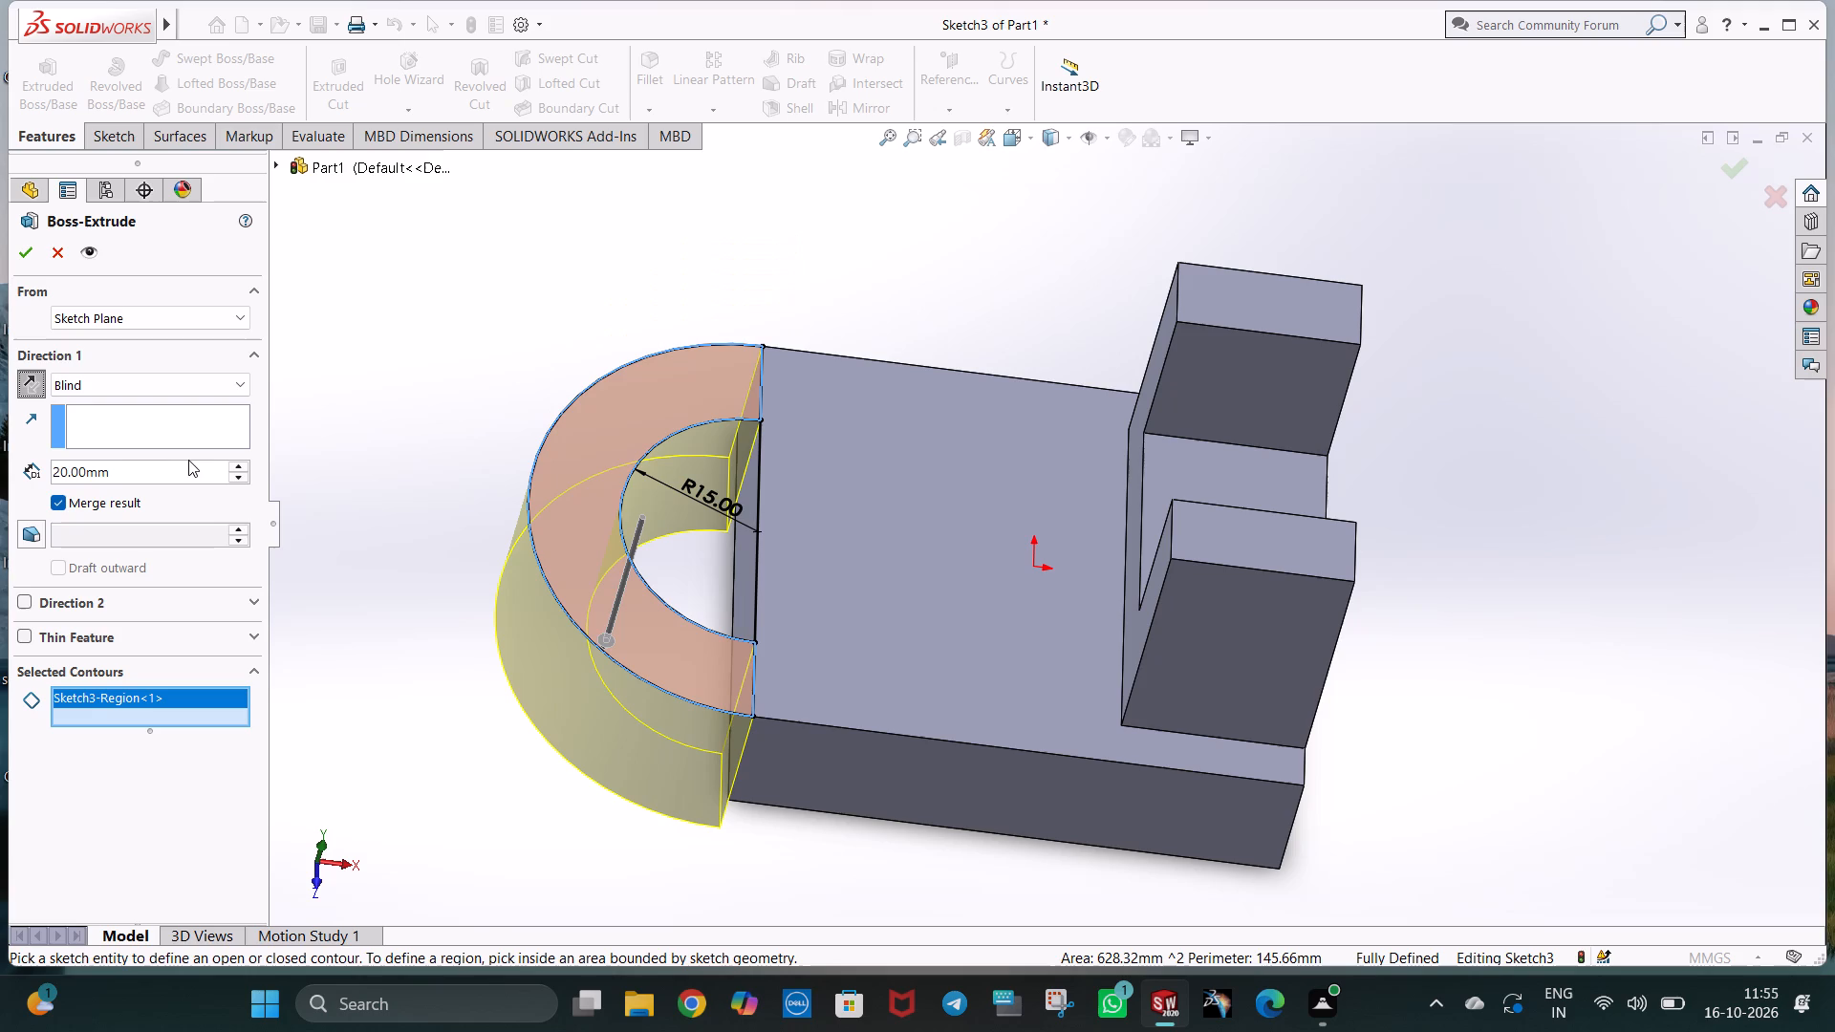
click(66, 469)
key(BackSpace)
key(BackSpace)
text(15)
click(377, 327)
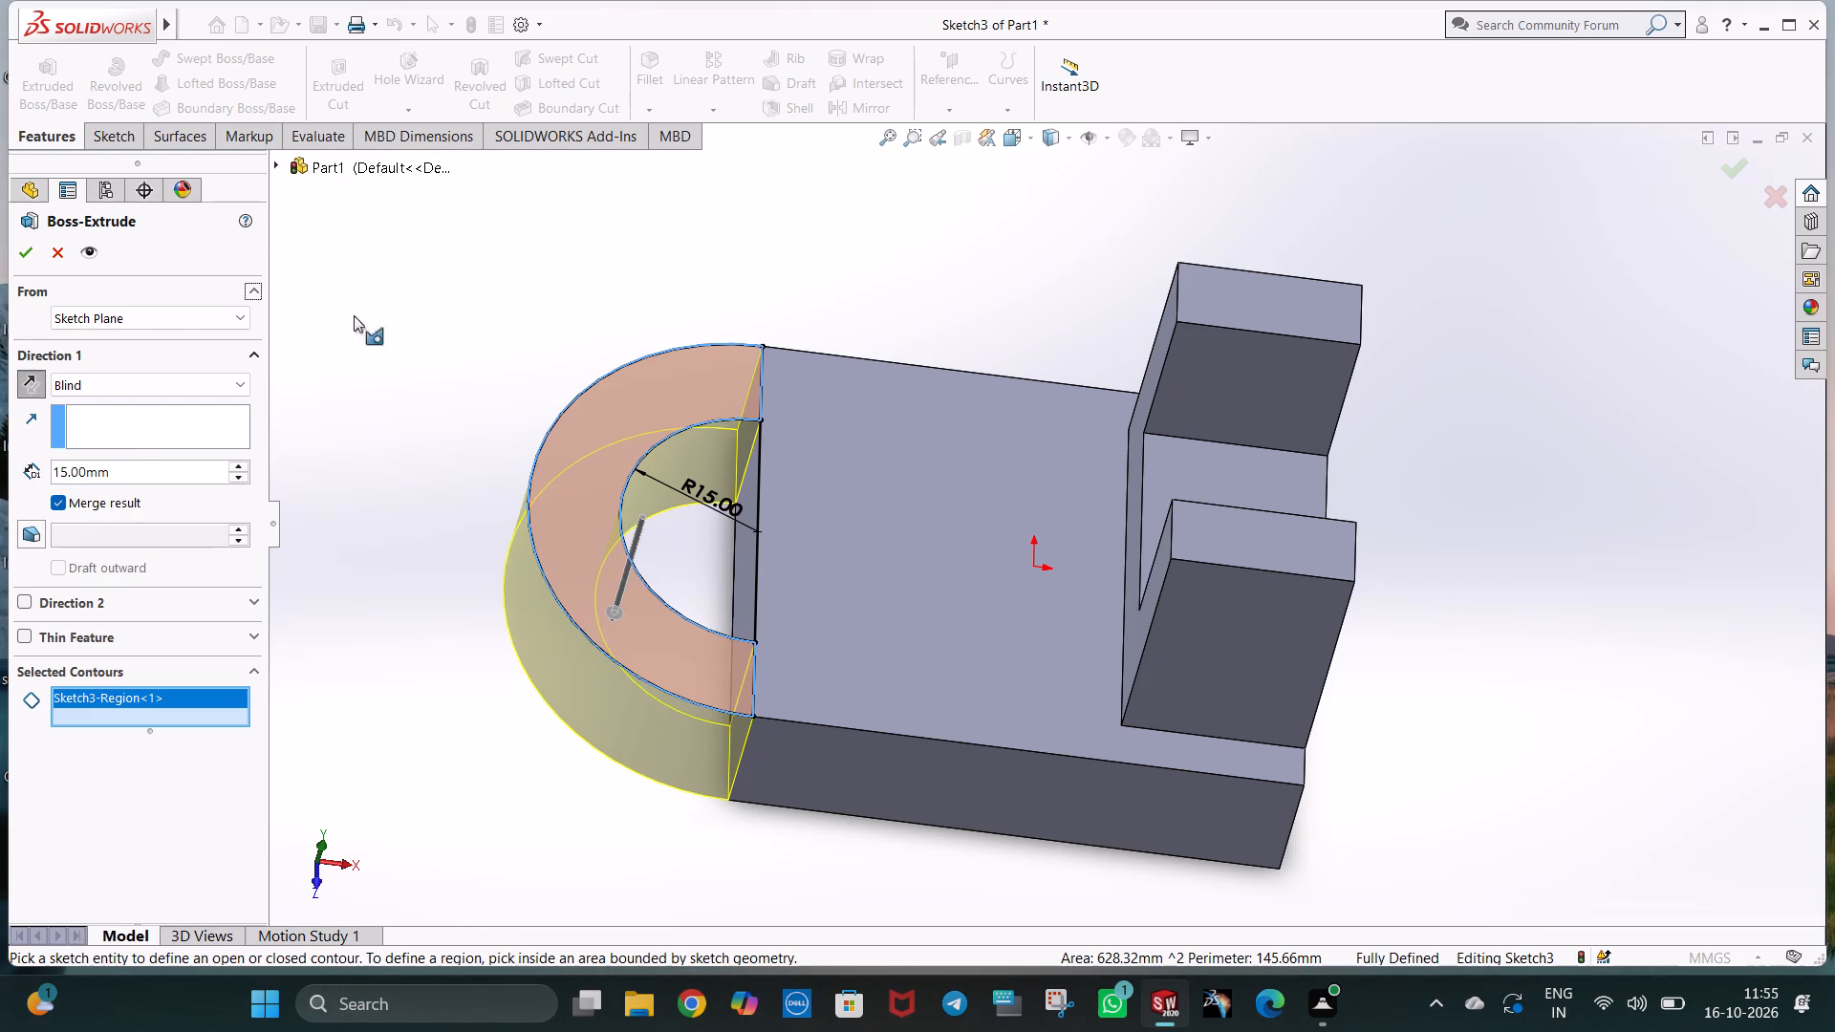
click(30, 253)
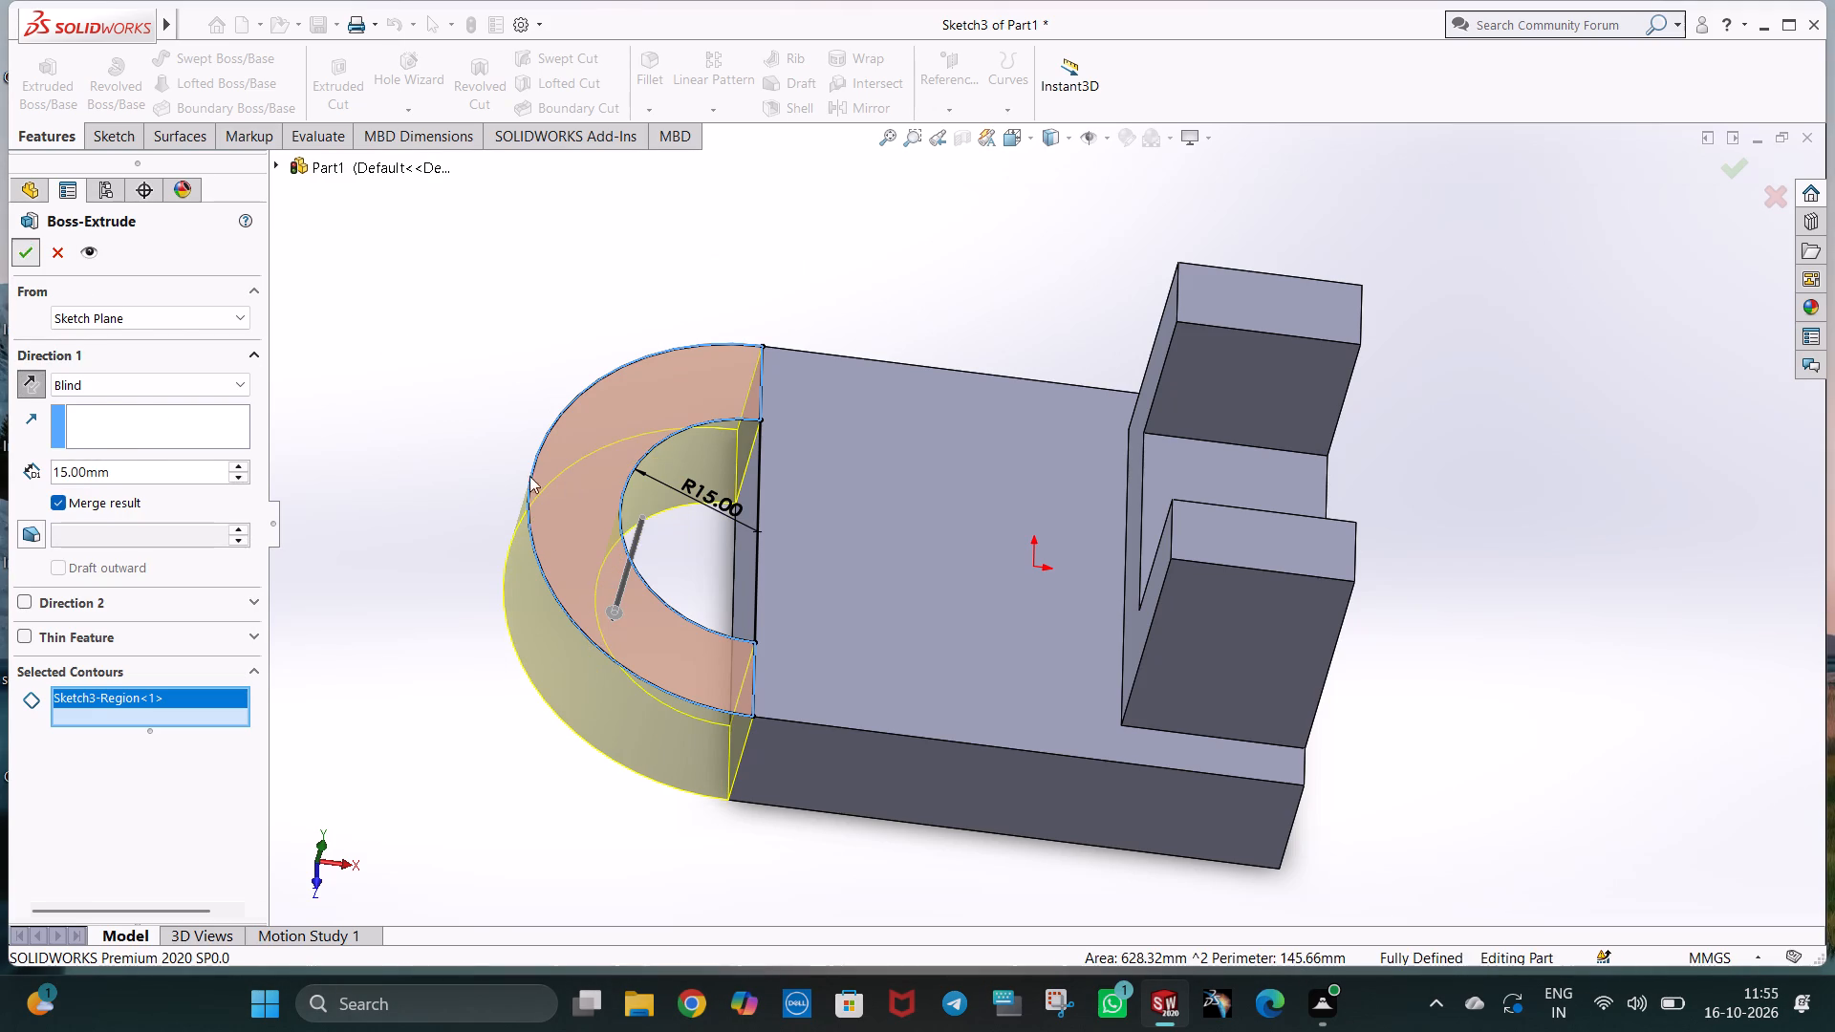
On the base block's top face, sketch a circle of 15 mm radius centred on the midpoint of the half-round opening's straight edge.
right_click(787, 543)
click(836, 523)
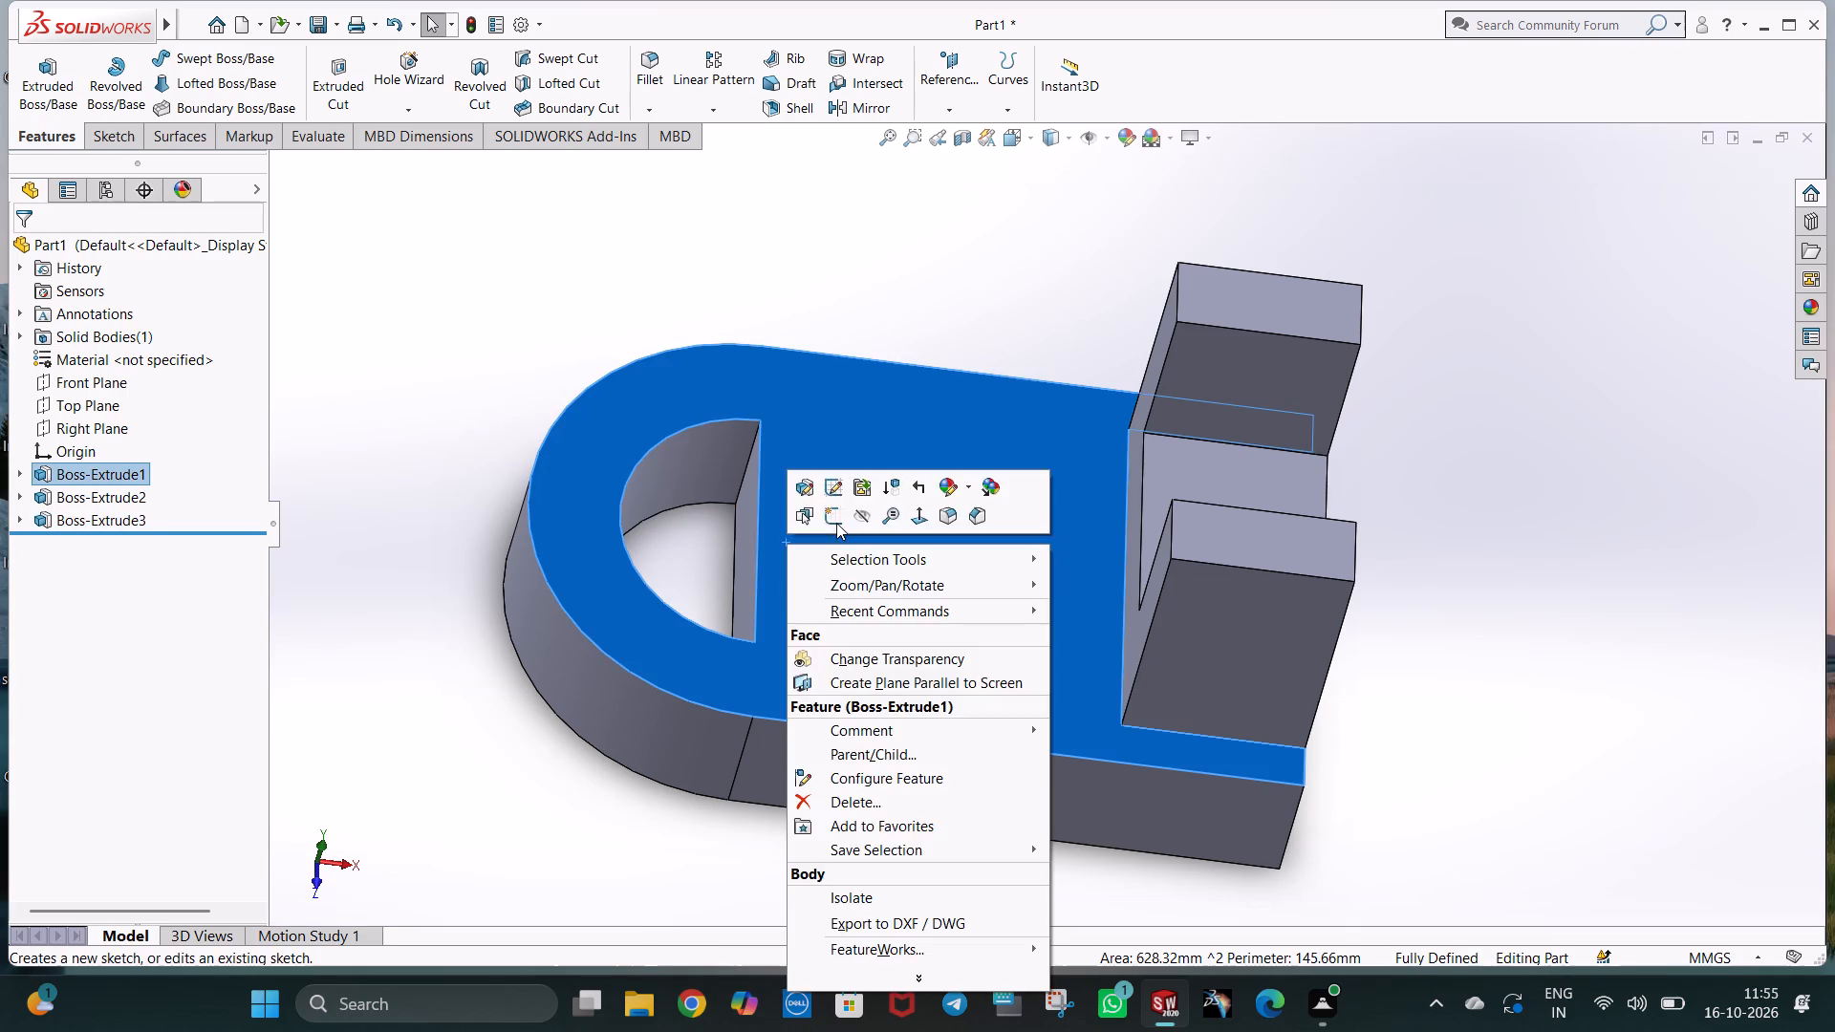
click(222, 54)
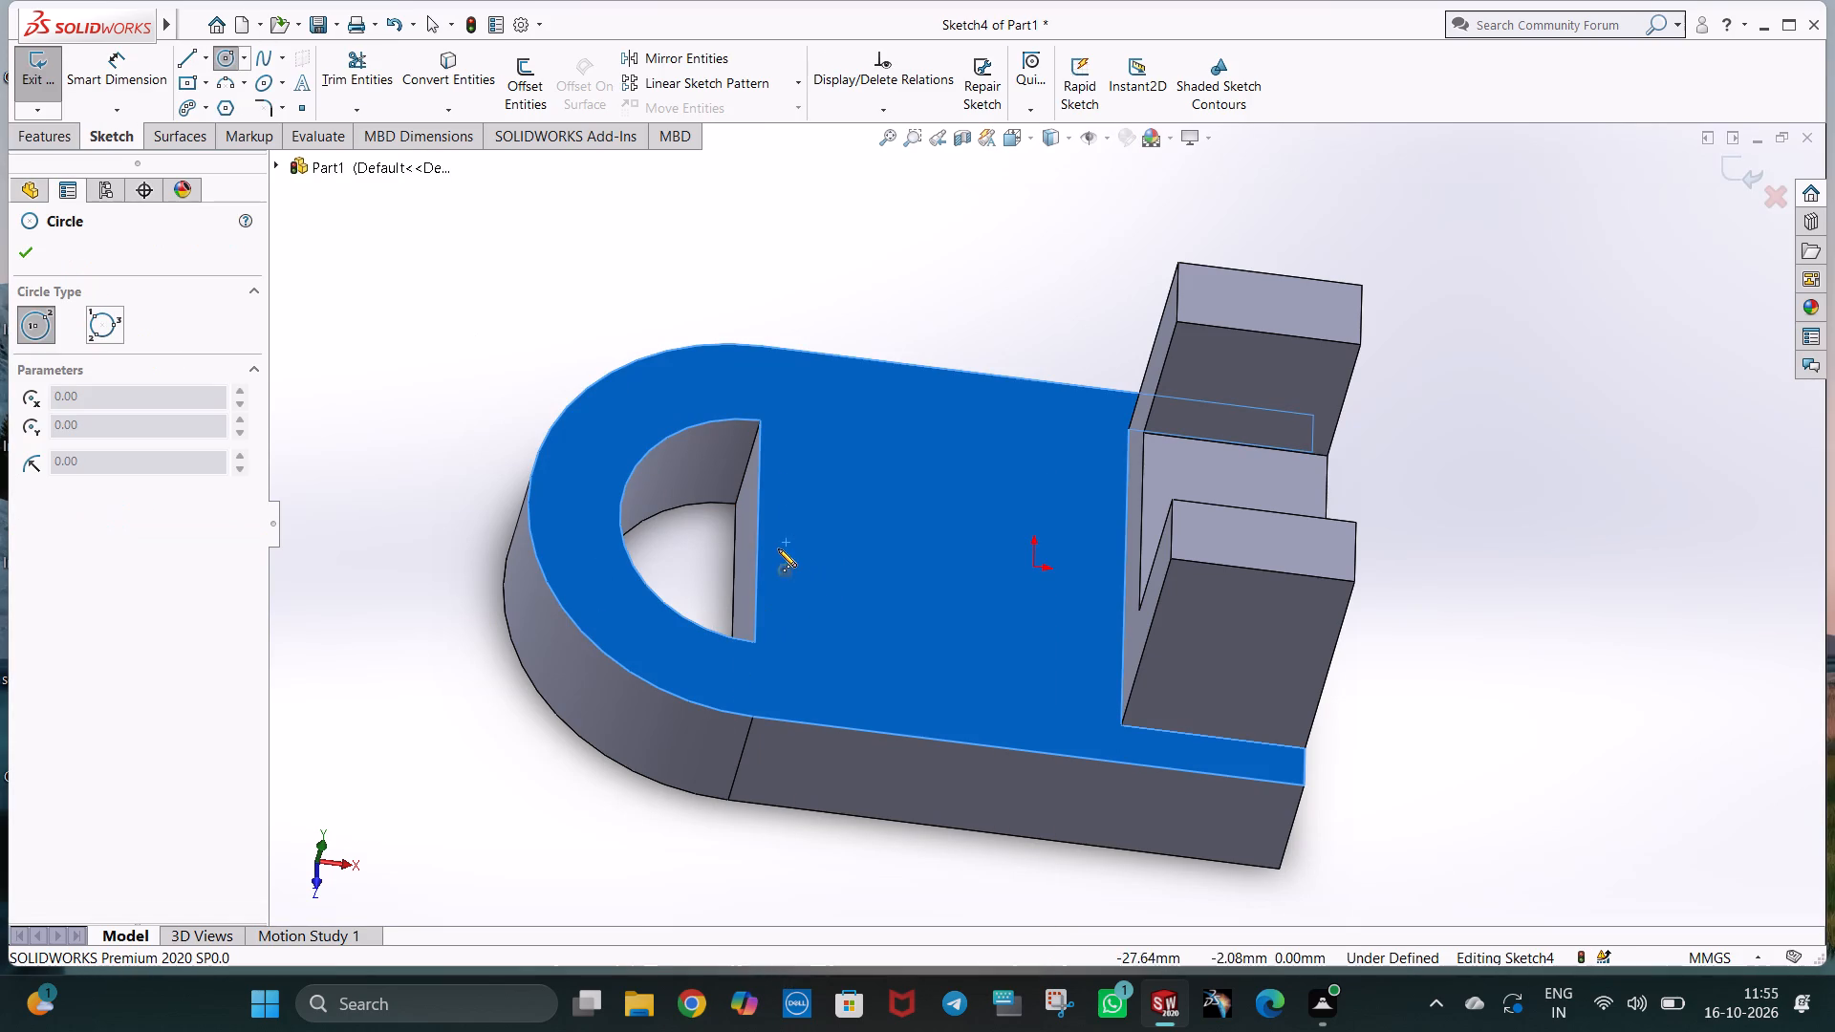
click(757, 529)
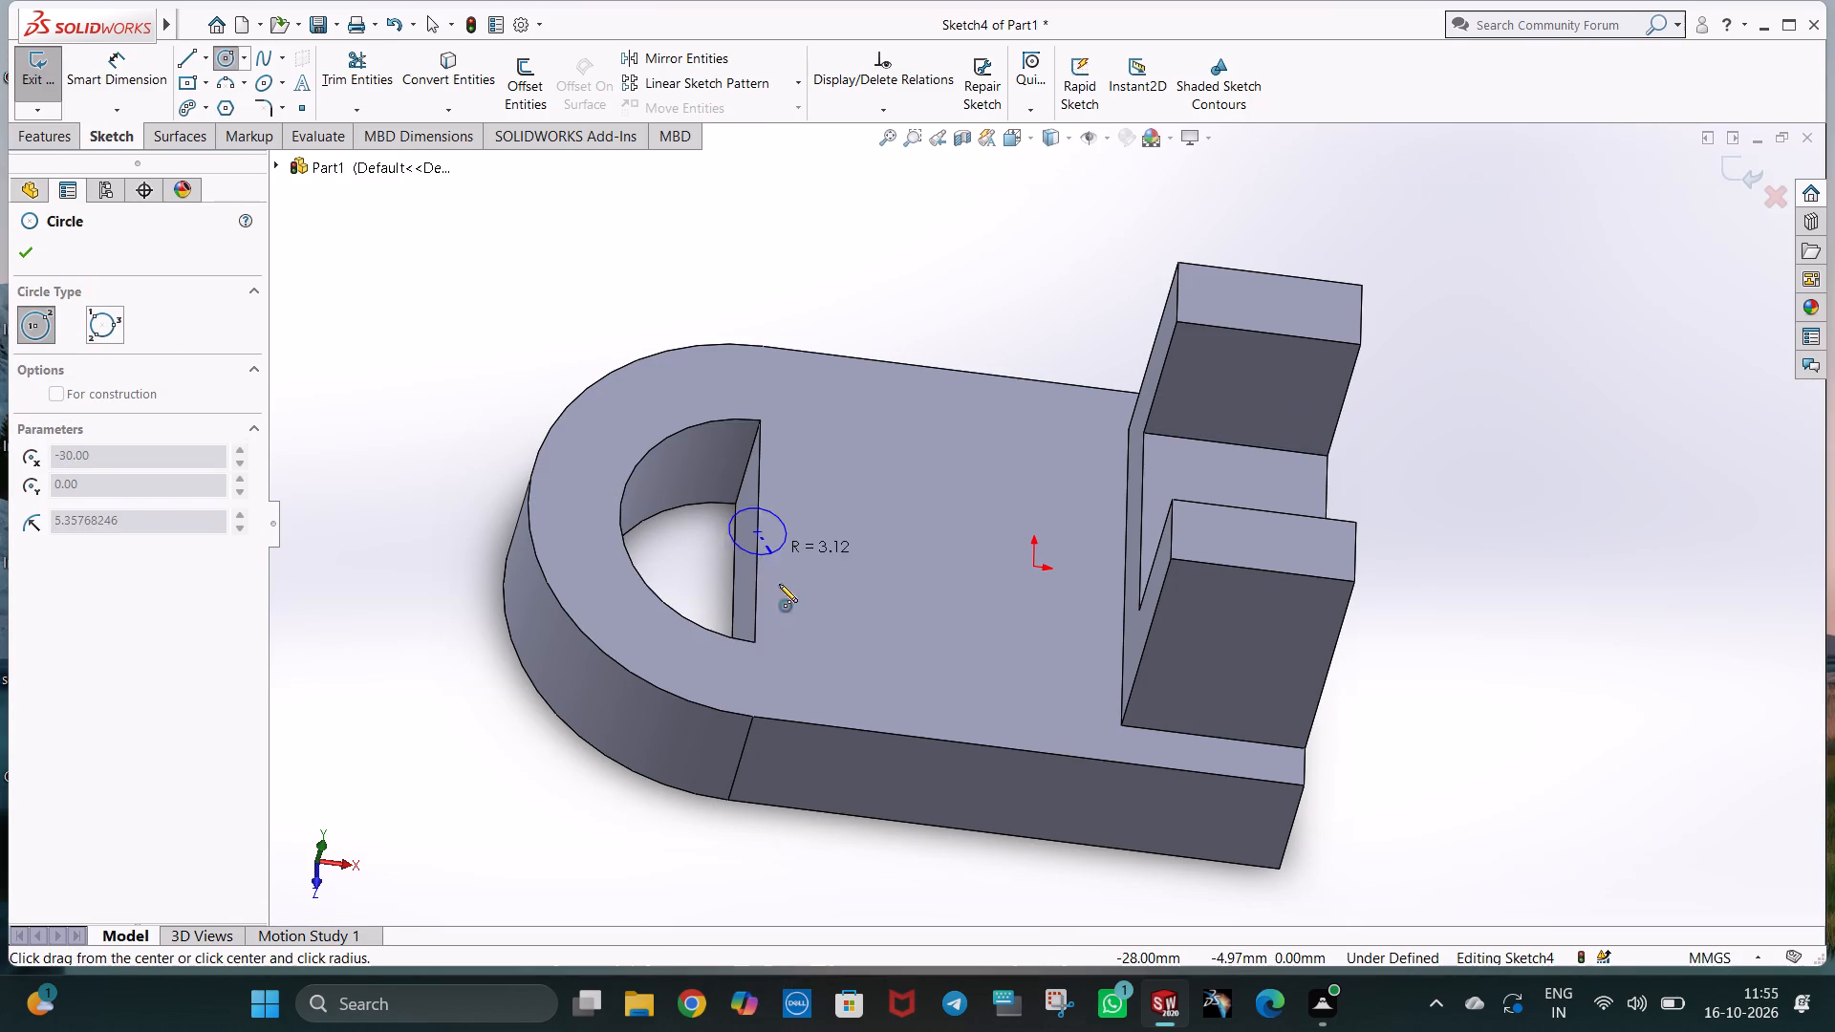
click(787, 637)
text(15)
key(Return)
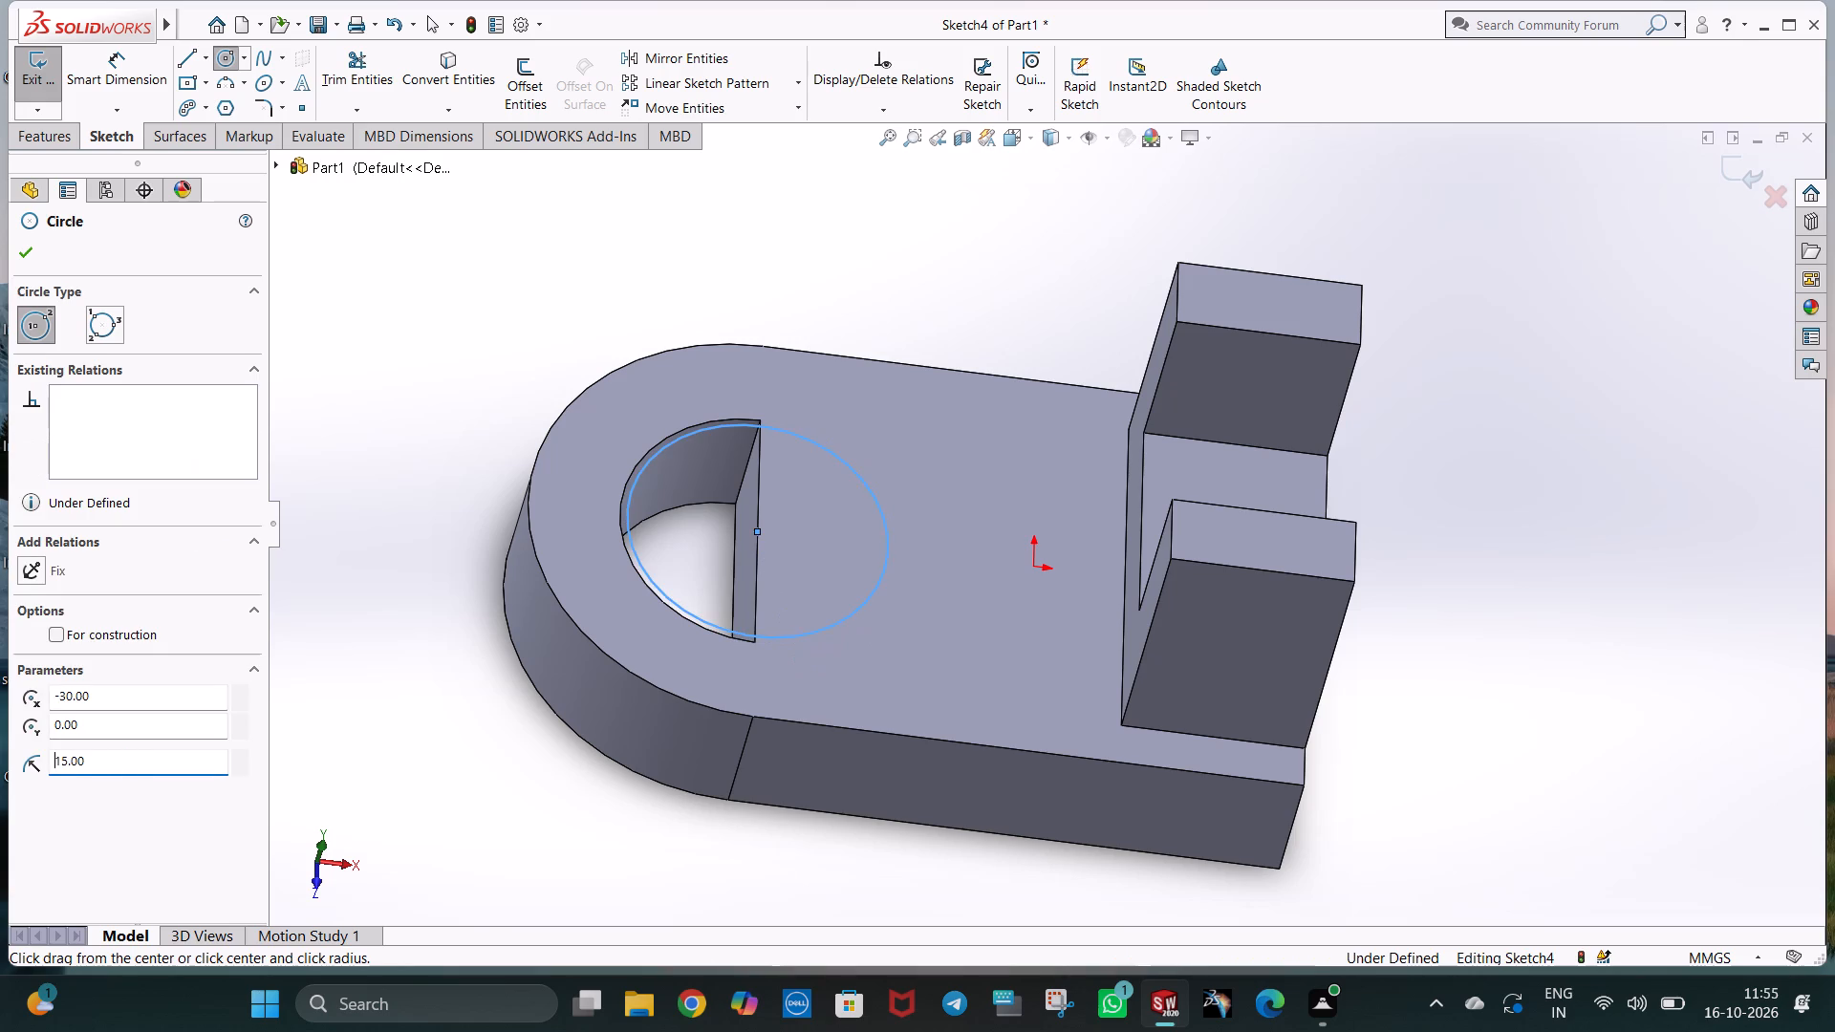
key(Escape)
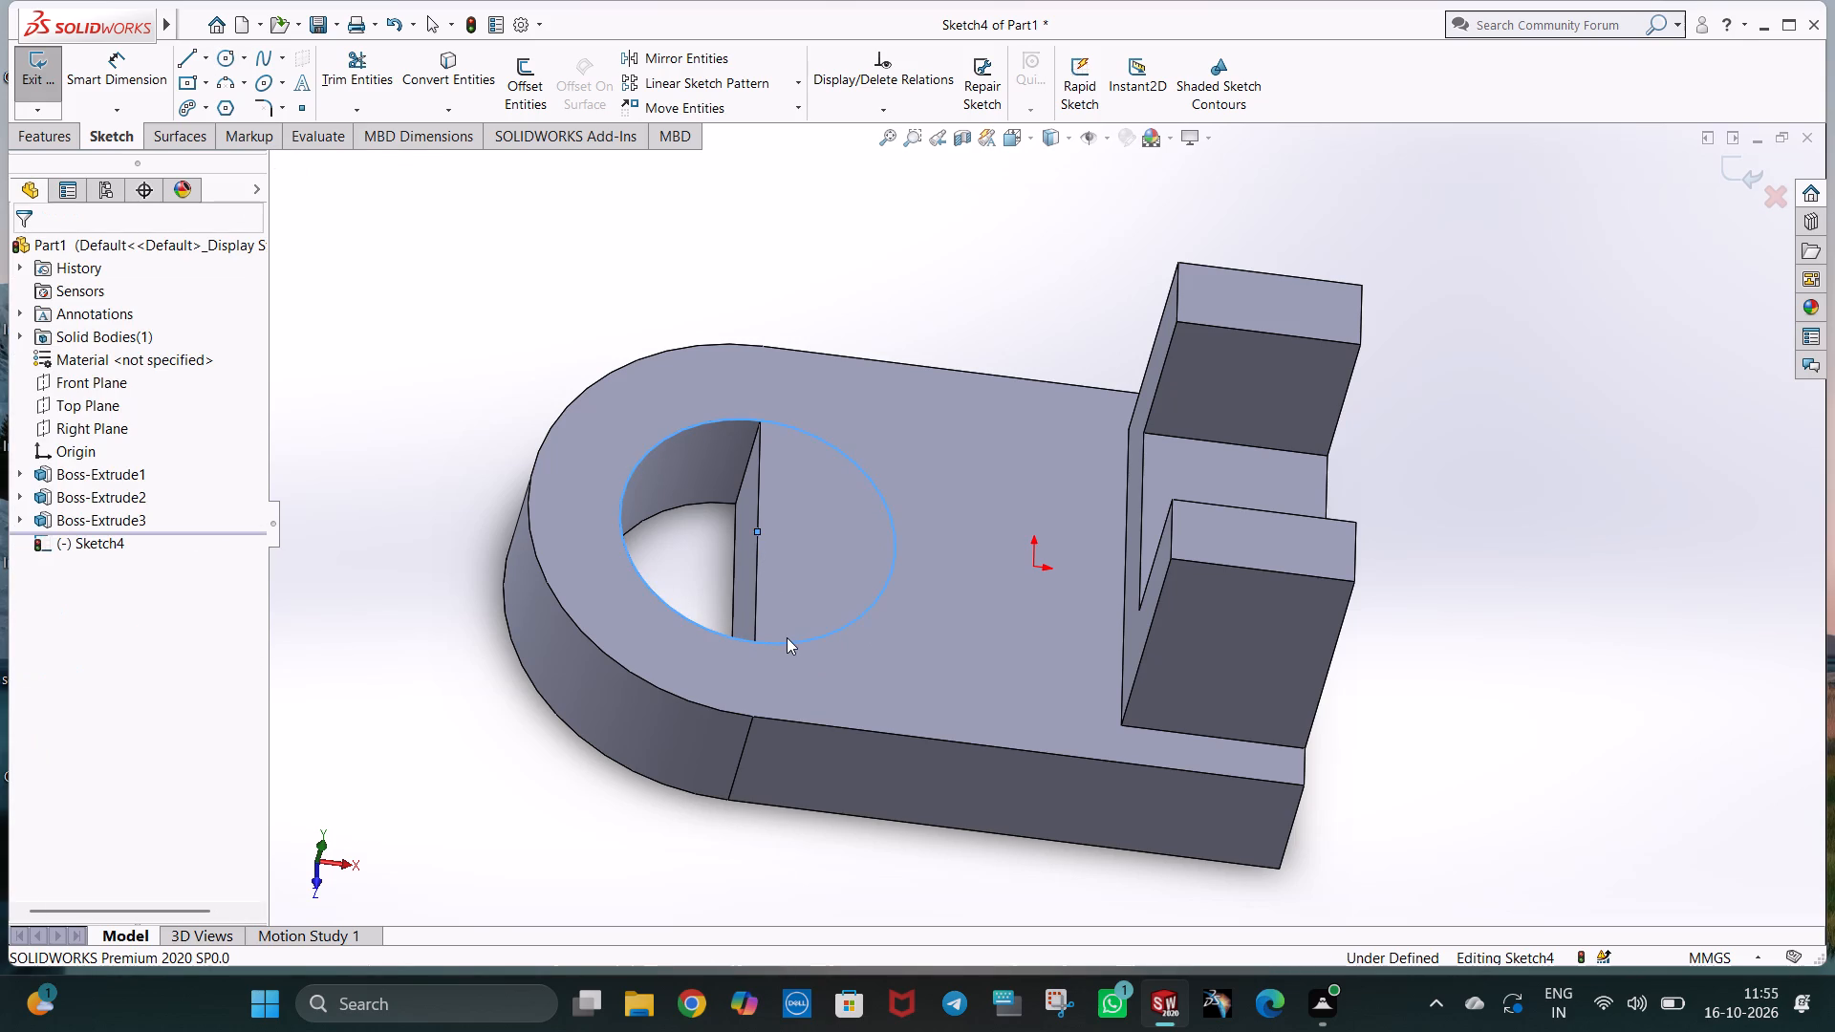
Dimension the new circle's diameter and place the dimension text inside the circle.
key(ctrl+5)
click(545, 442)
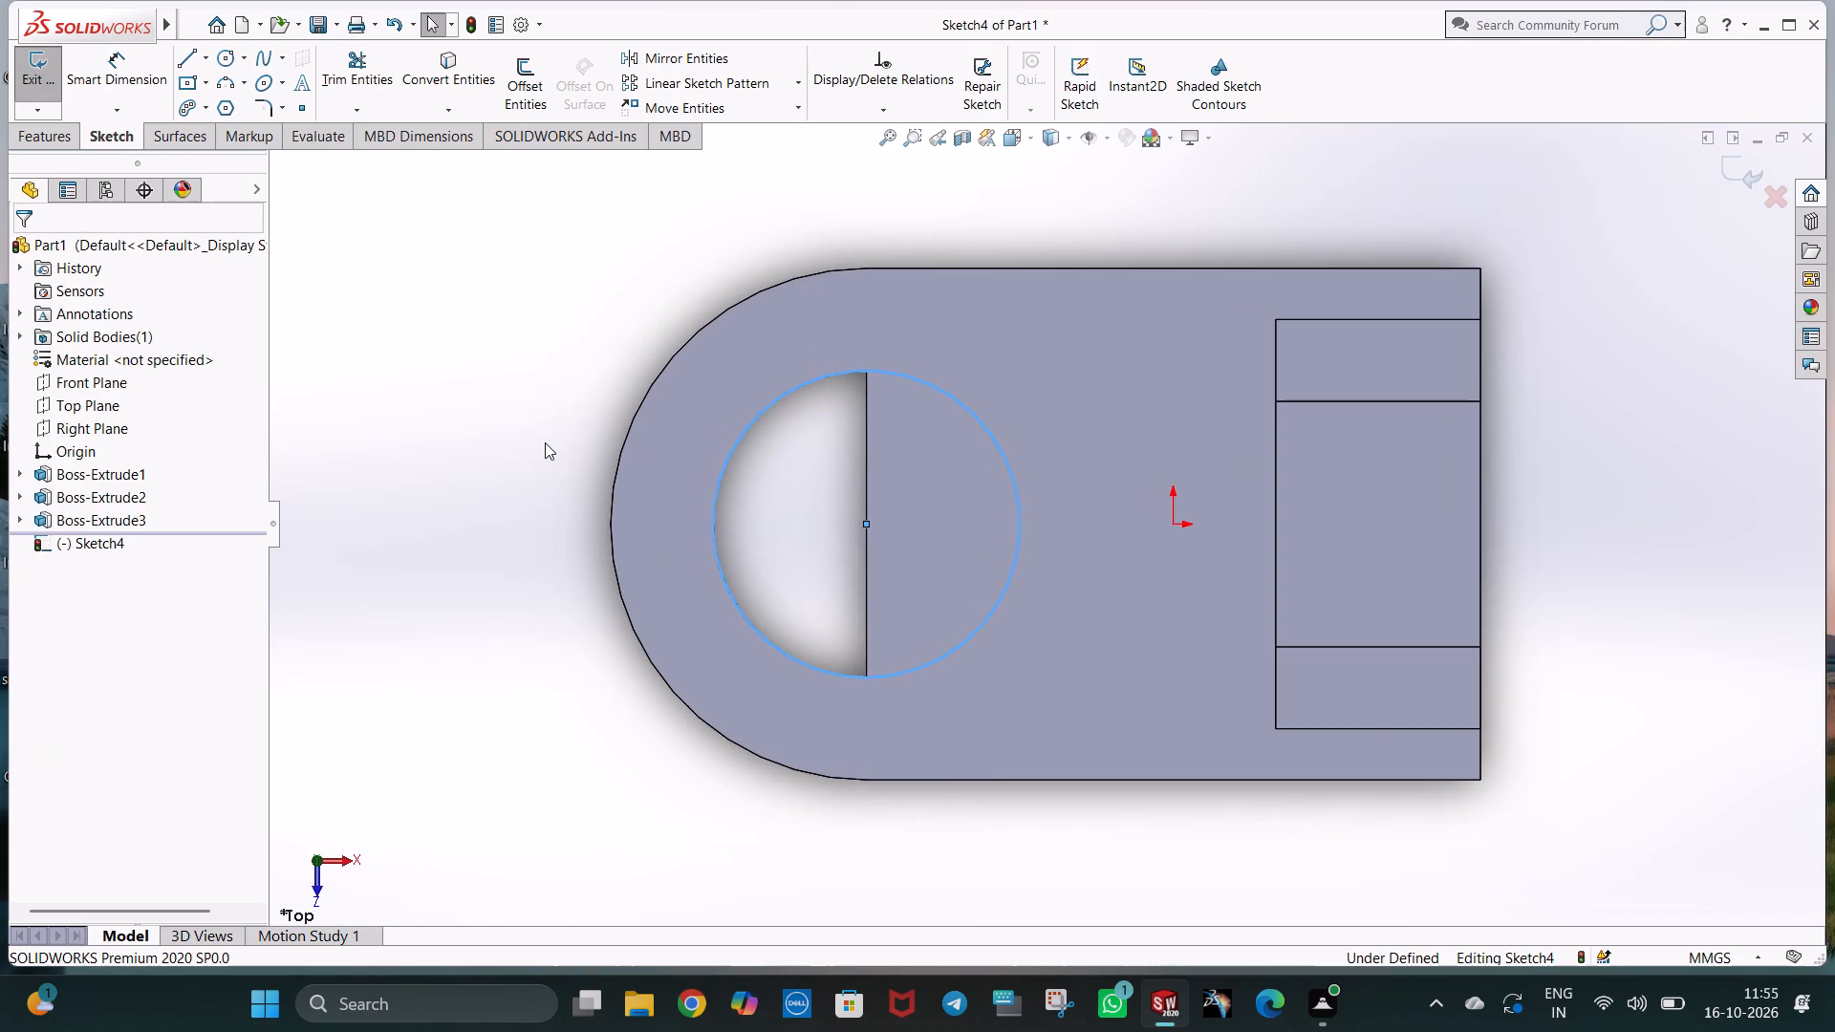
click(130, 76)
click(984, 432)
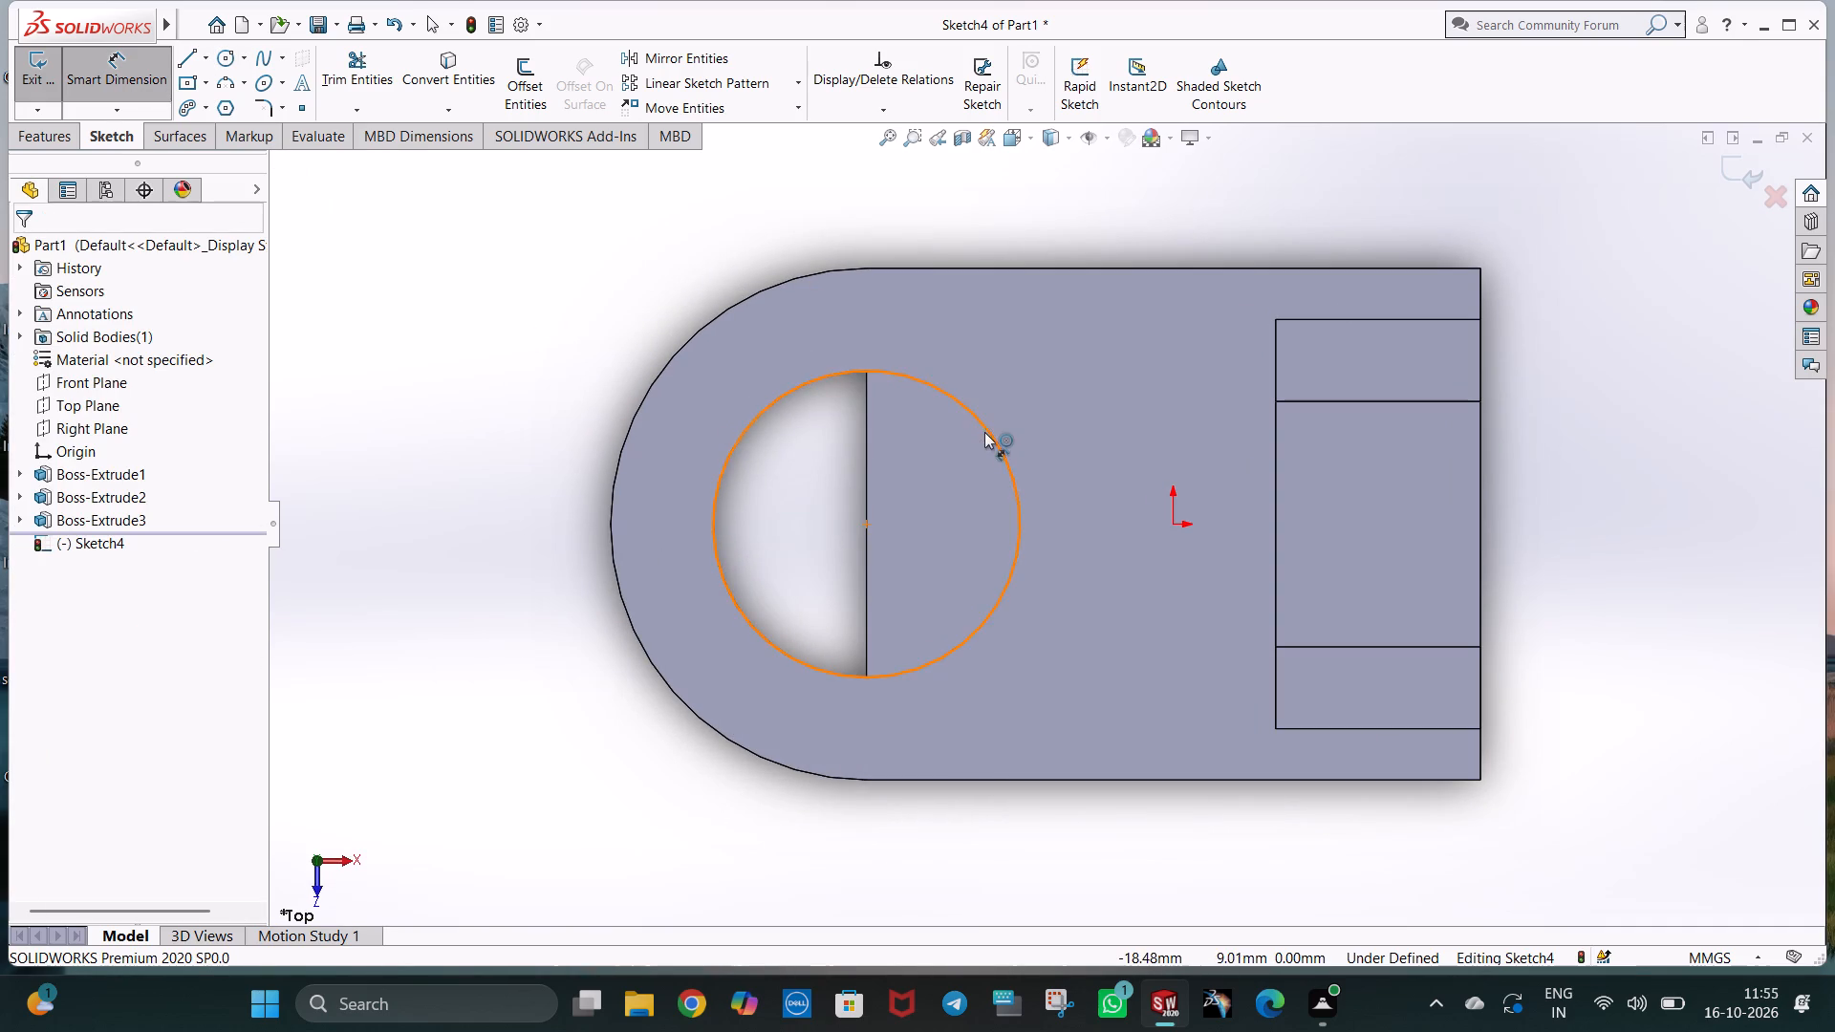
click(952, 509)
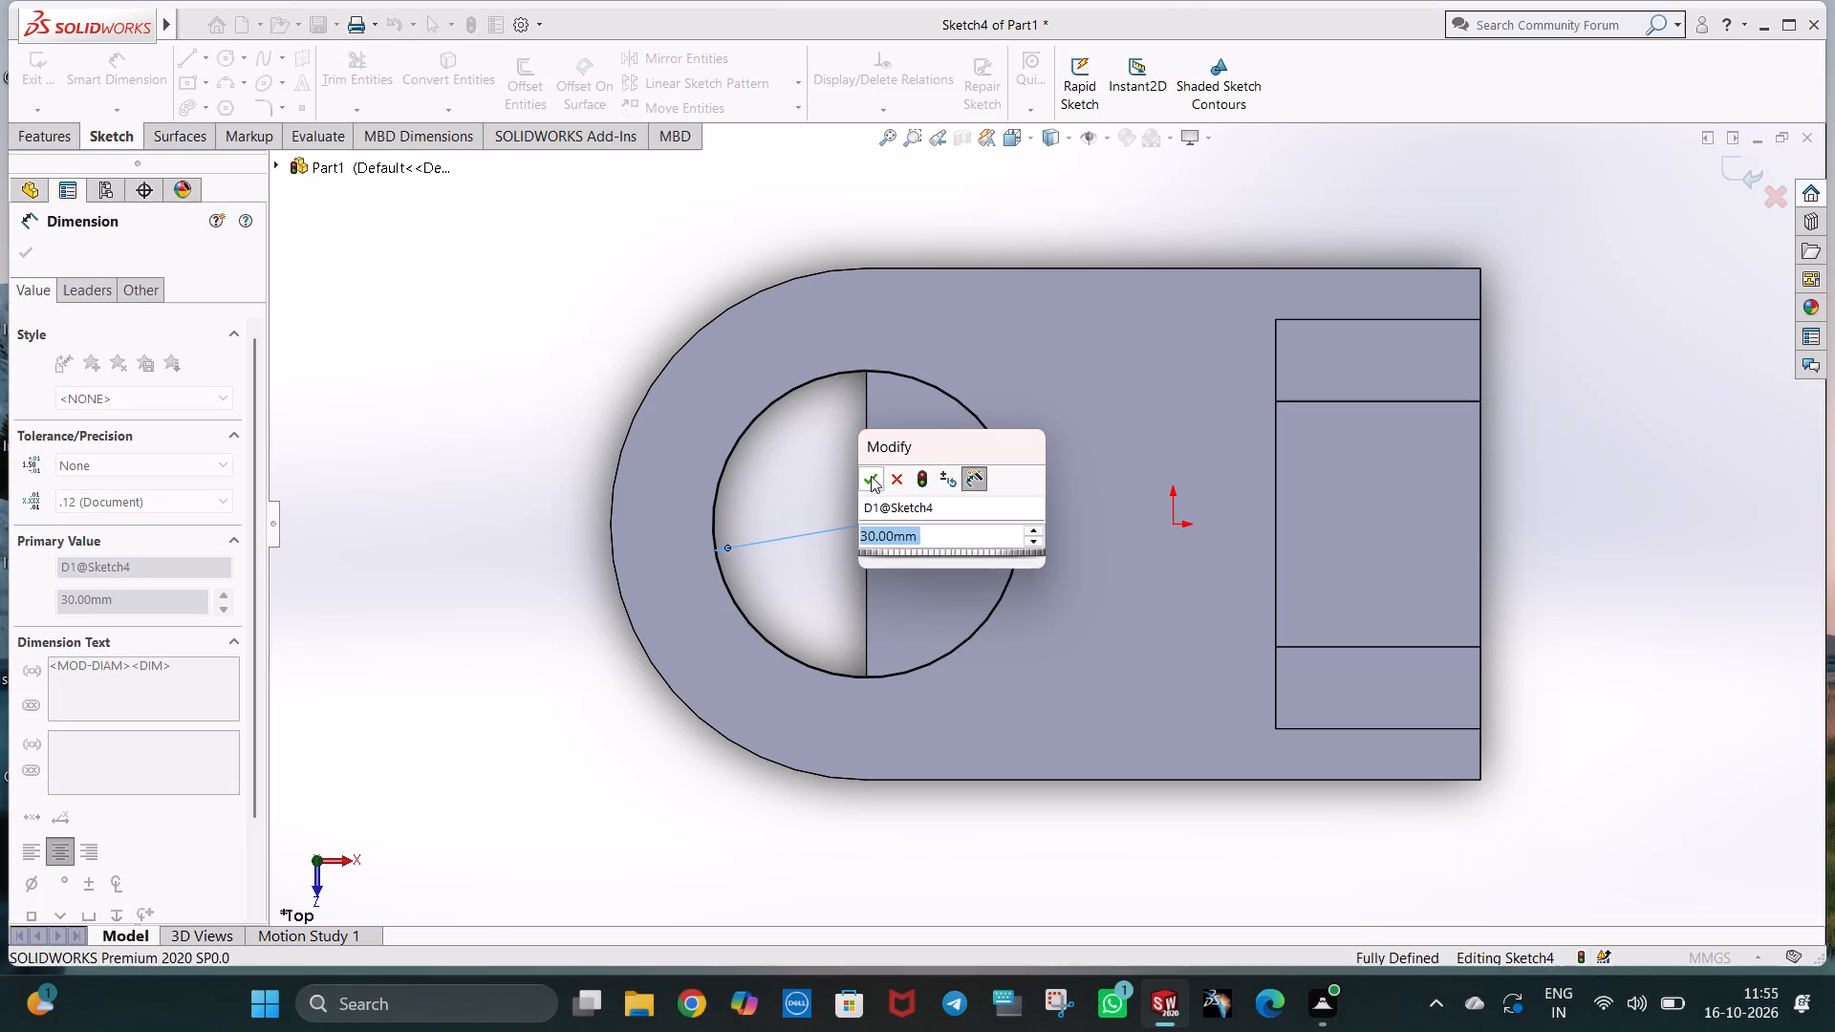
click(871, 476)
click(503, 371)
click(411, 377)
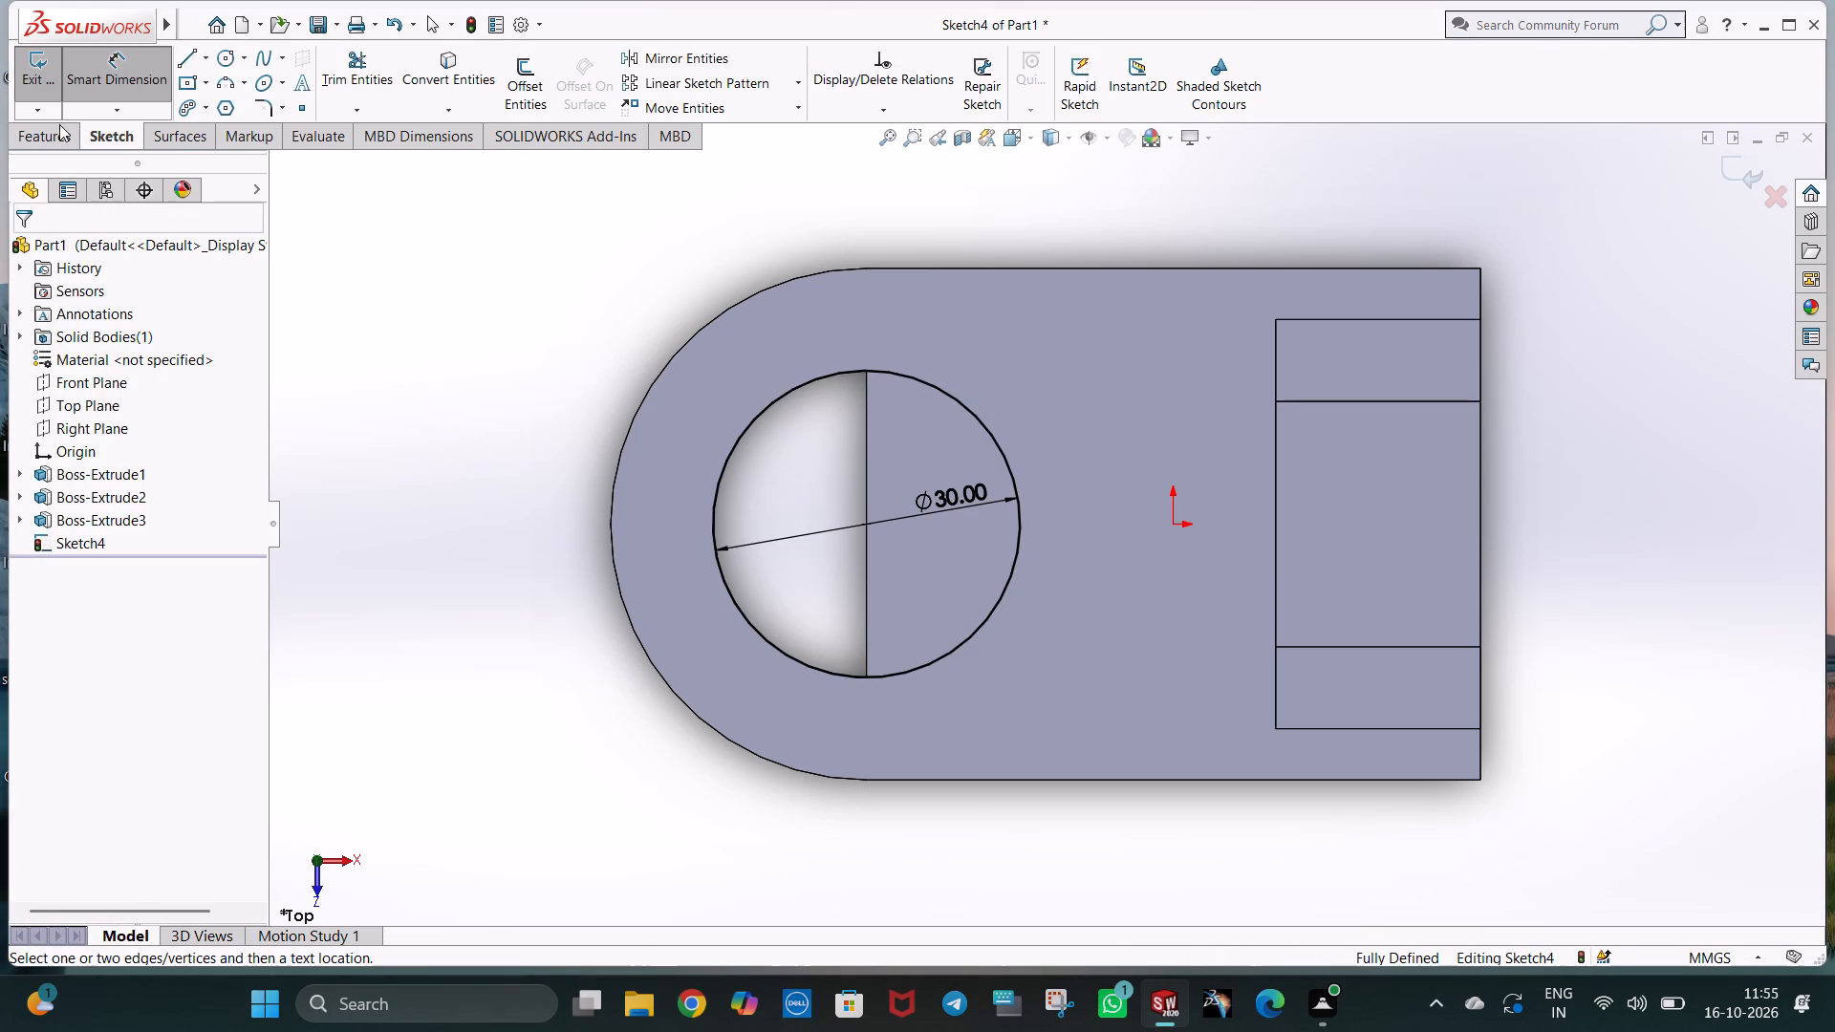
Cut-extrude the 30 mm circle as a blind cut 15 mm deep through the rounded end of the base.
click(16, 137)
click(316, 90)
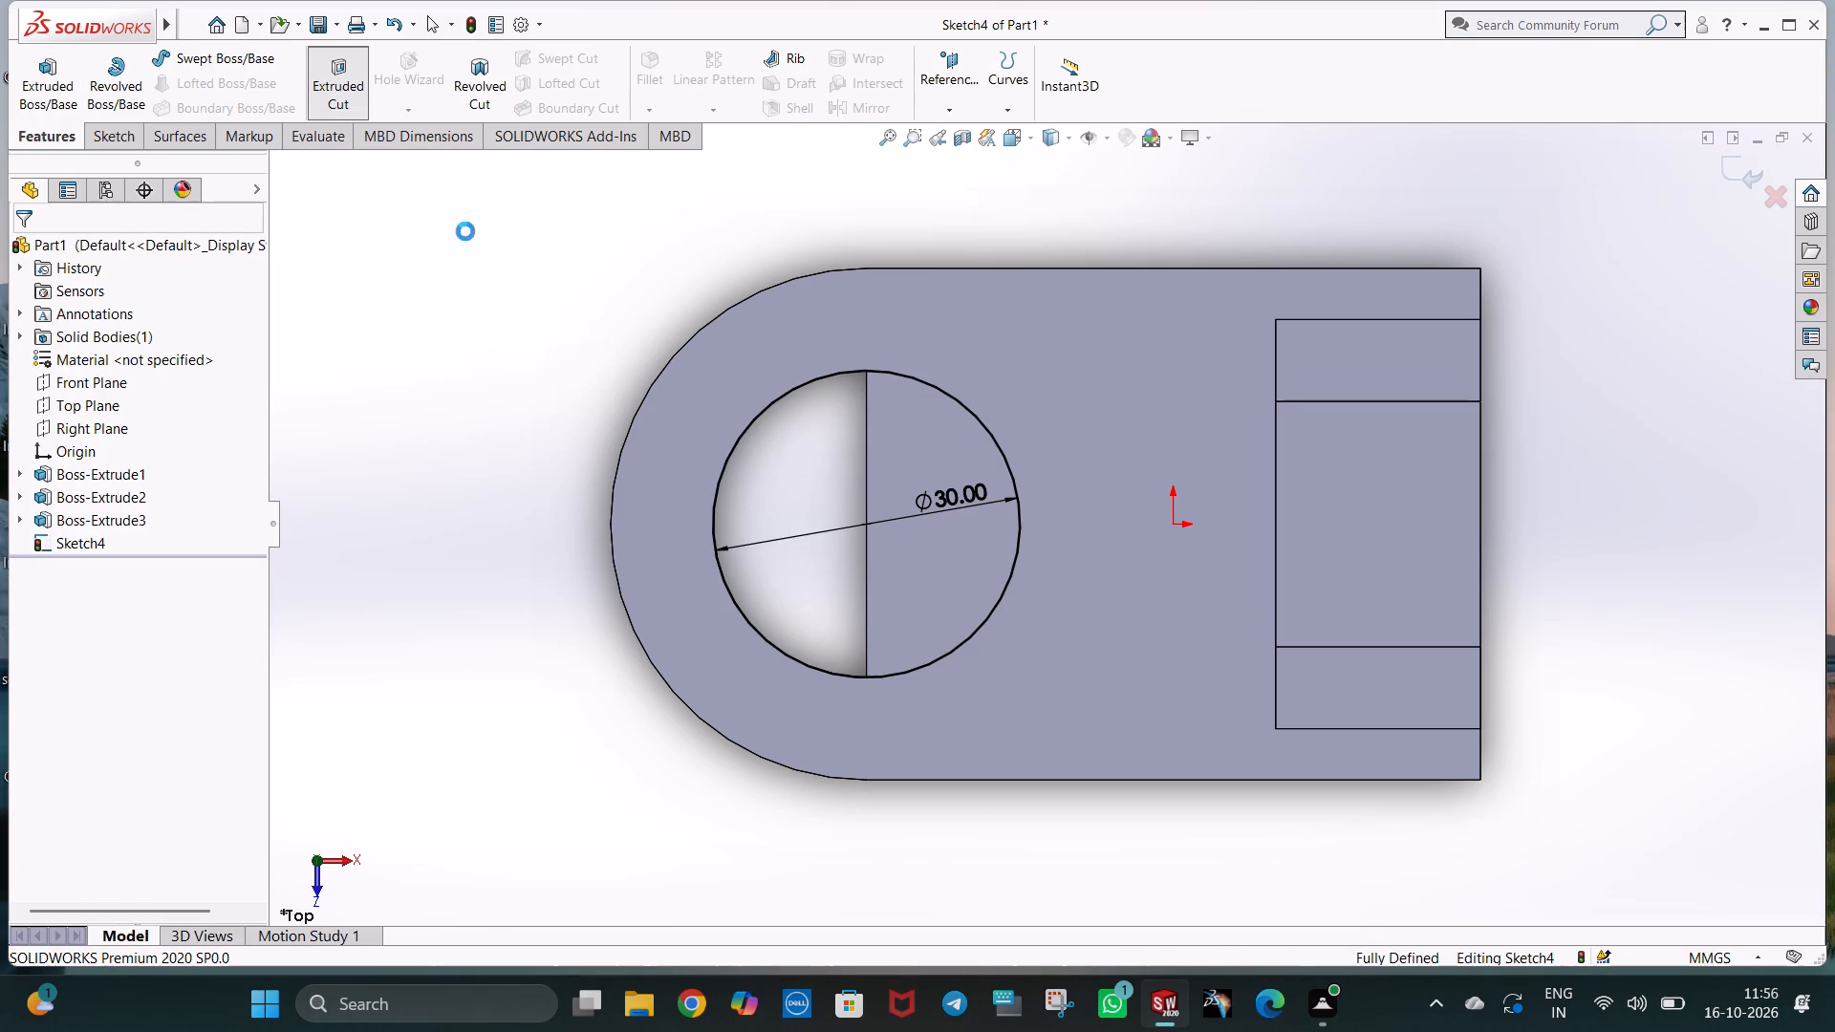
click(905, 426)
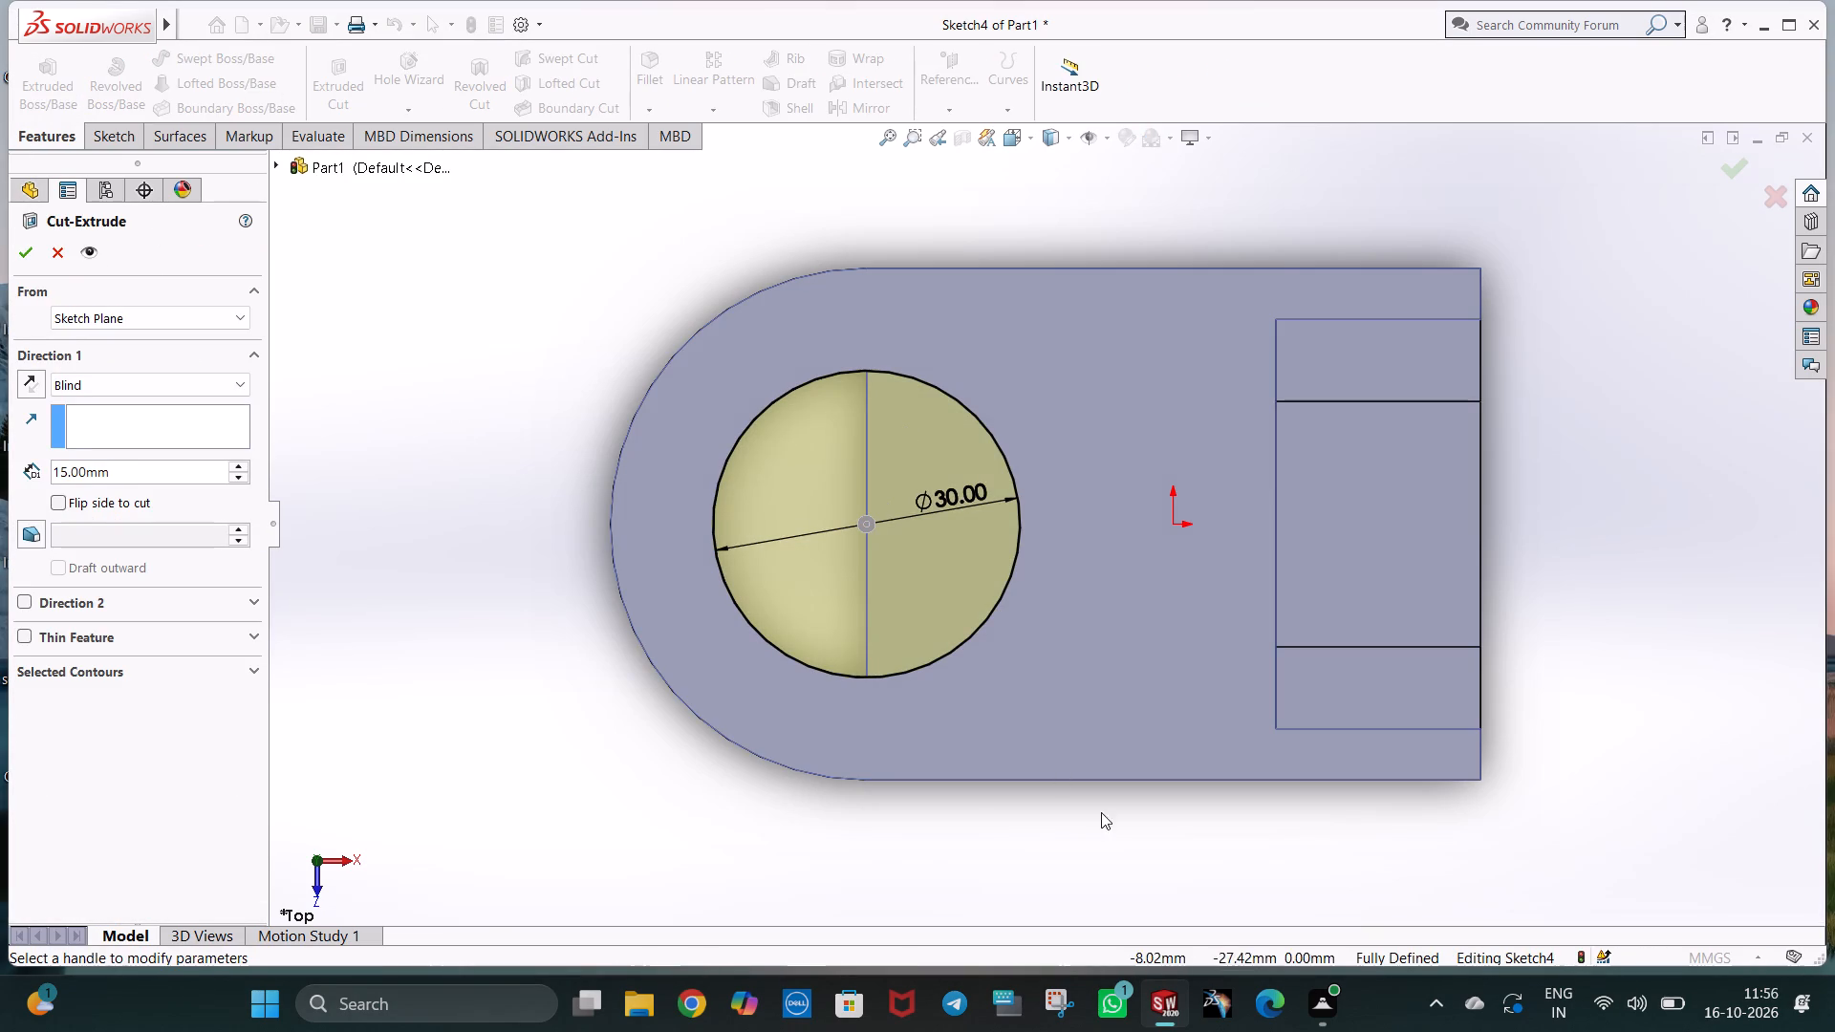
middle_drag(1103, 811, 1095, 483)
middle_drag(1115, 788, 1103, 585)
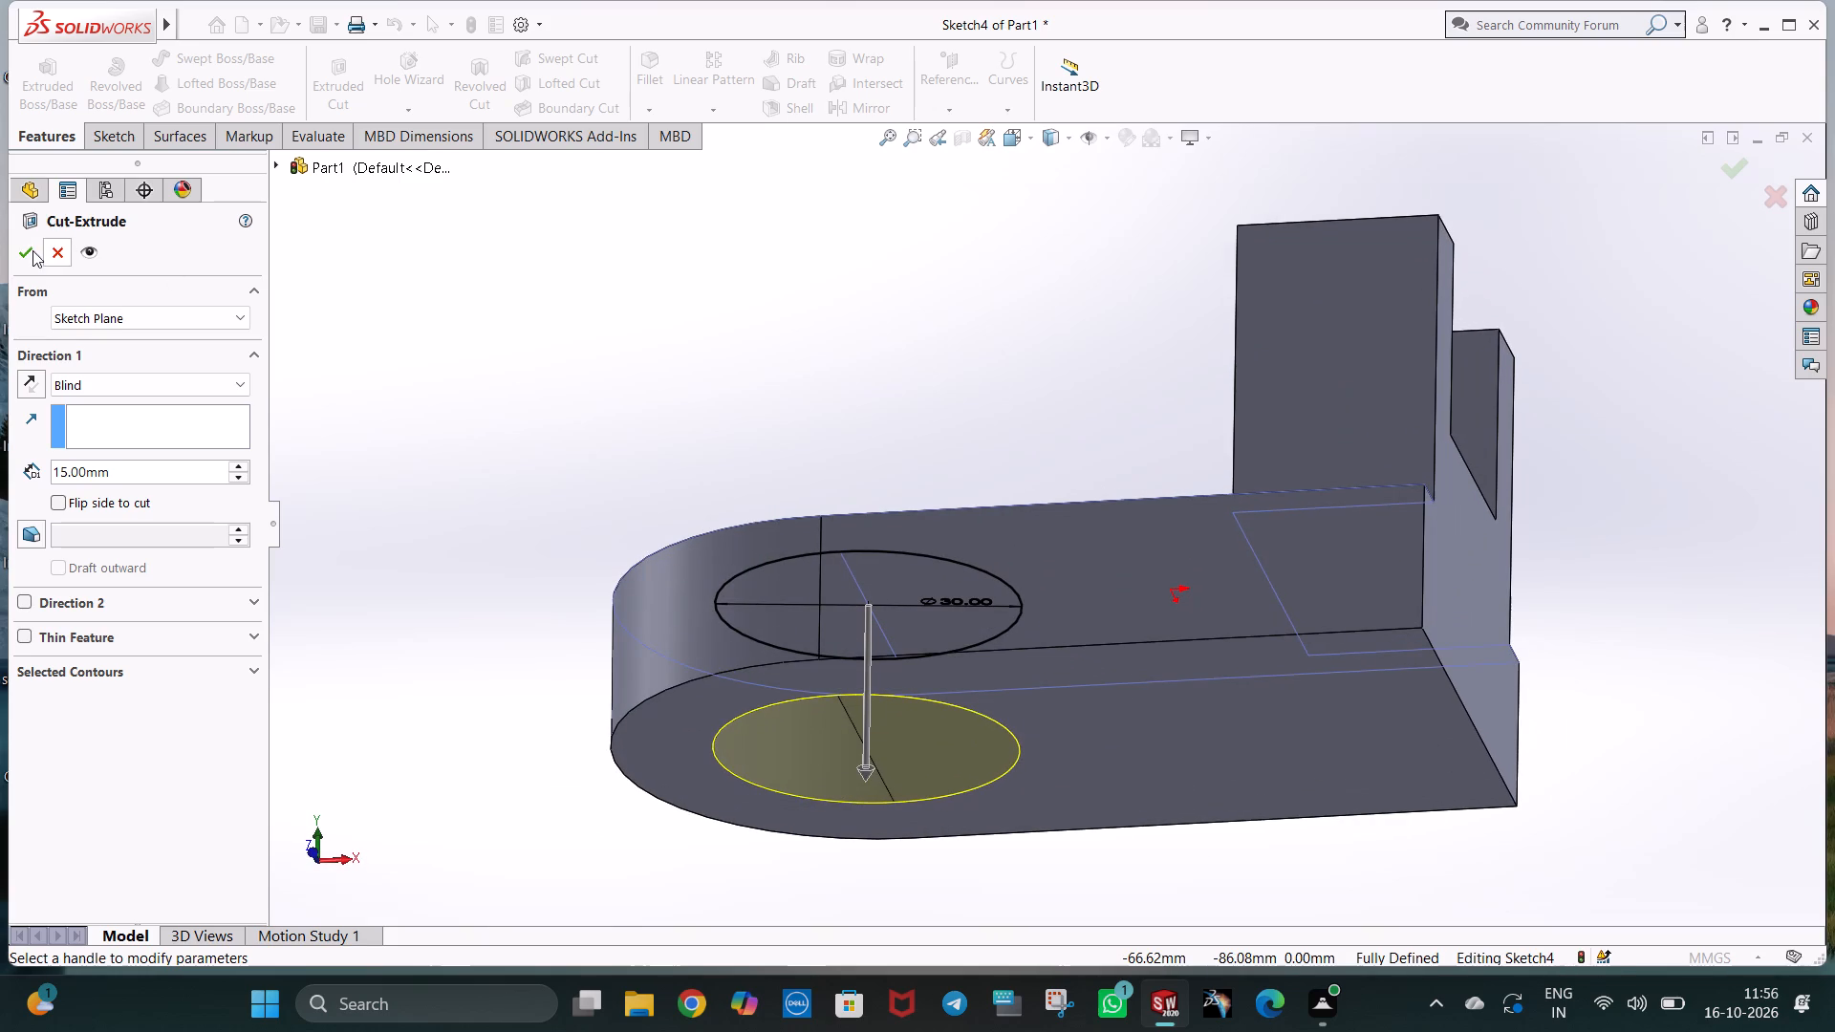
click(27, 255)
Examine the part from several angles, including isometric, checking the hole, the rounded end and the U-shaped upright.
middle_drag(1069, 372, 1107, 647)
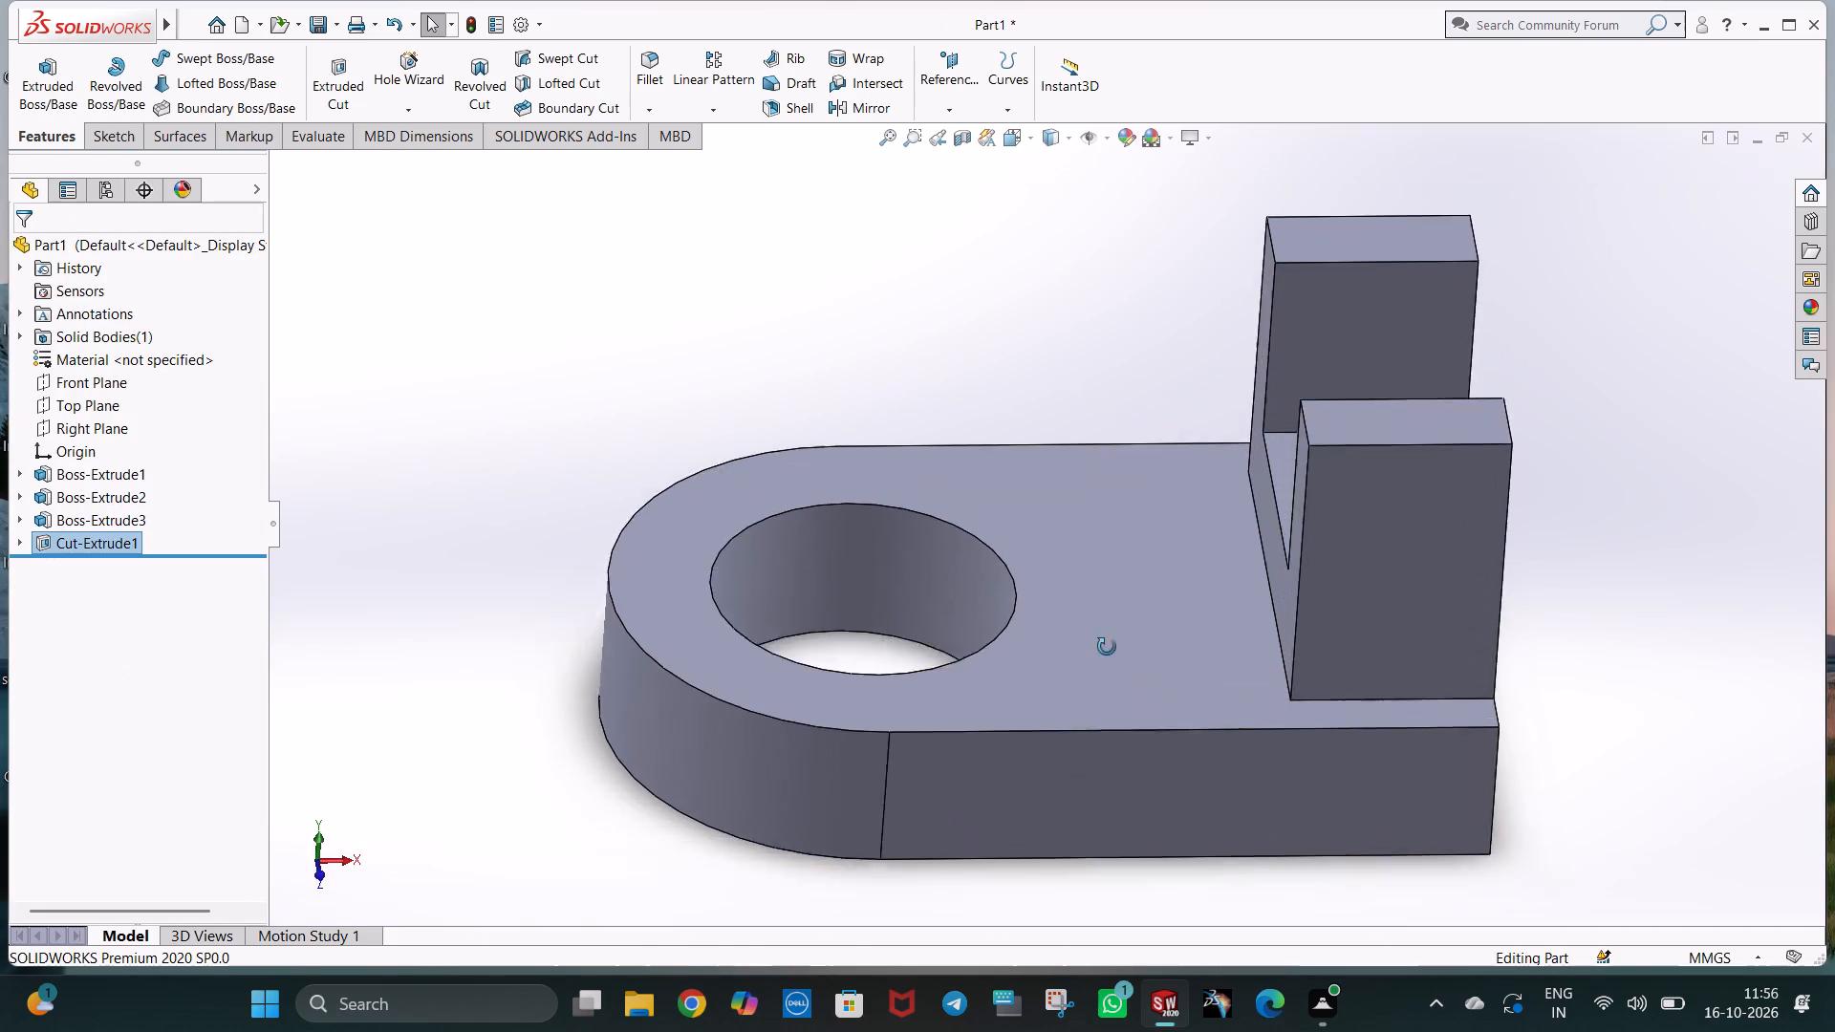
middle_drag(1107, 647, 1154, 715)
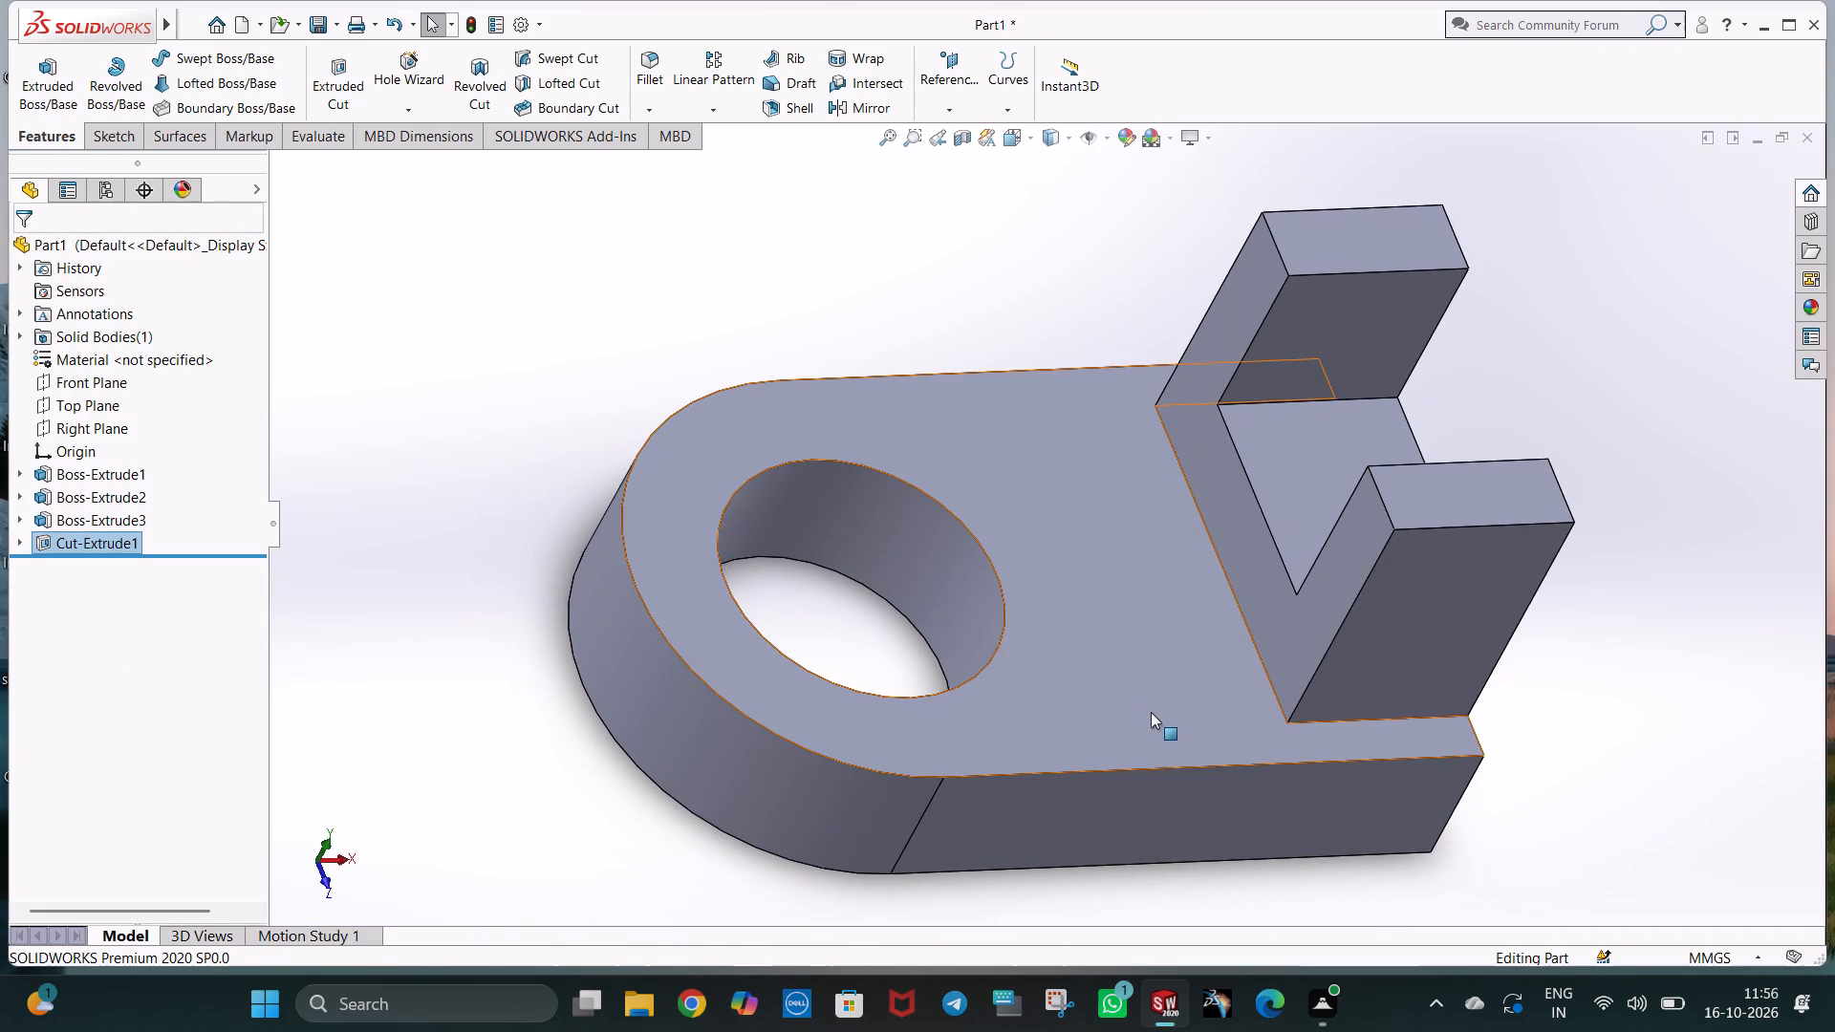
key(ctrl+7)
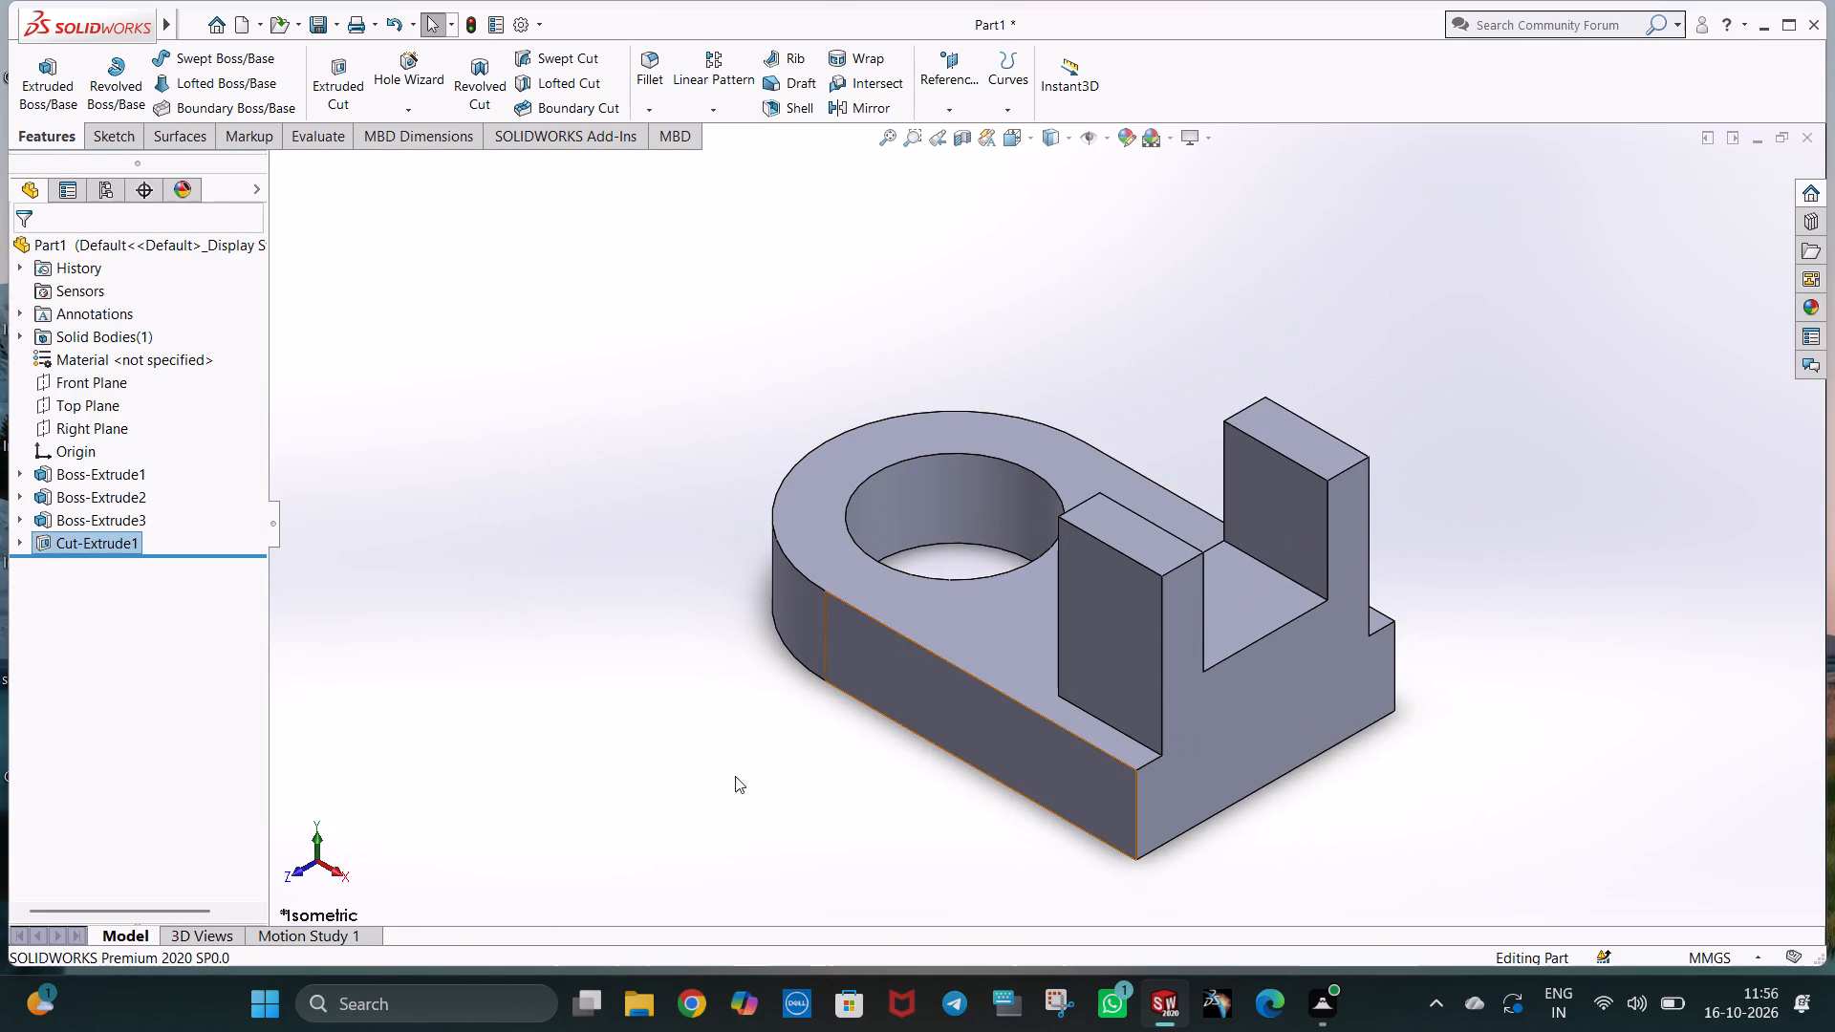
click(723, 789)
middle_drag(889, 666, 847, 776)
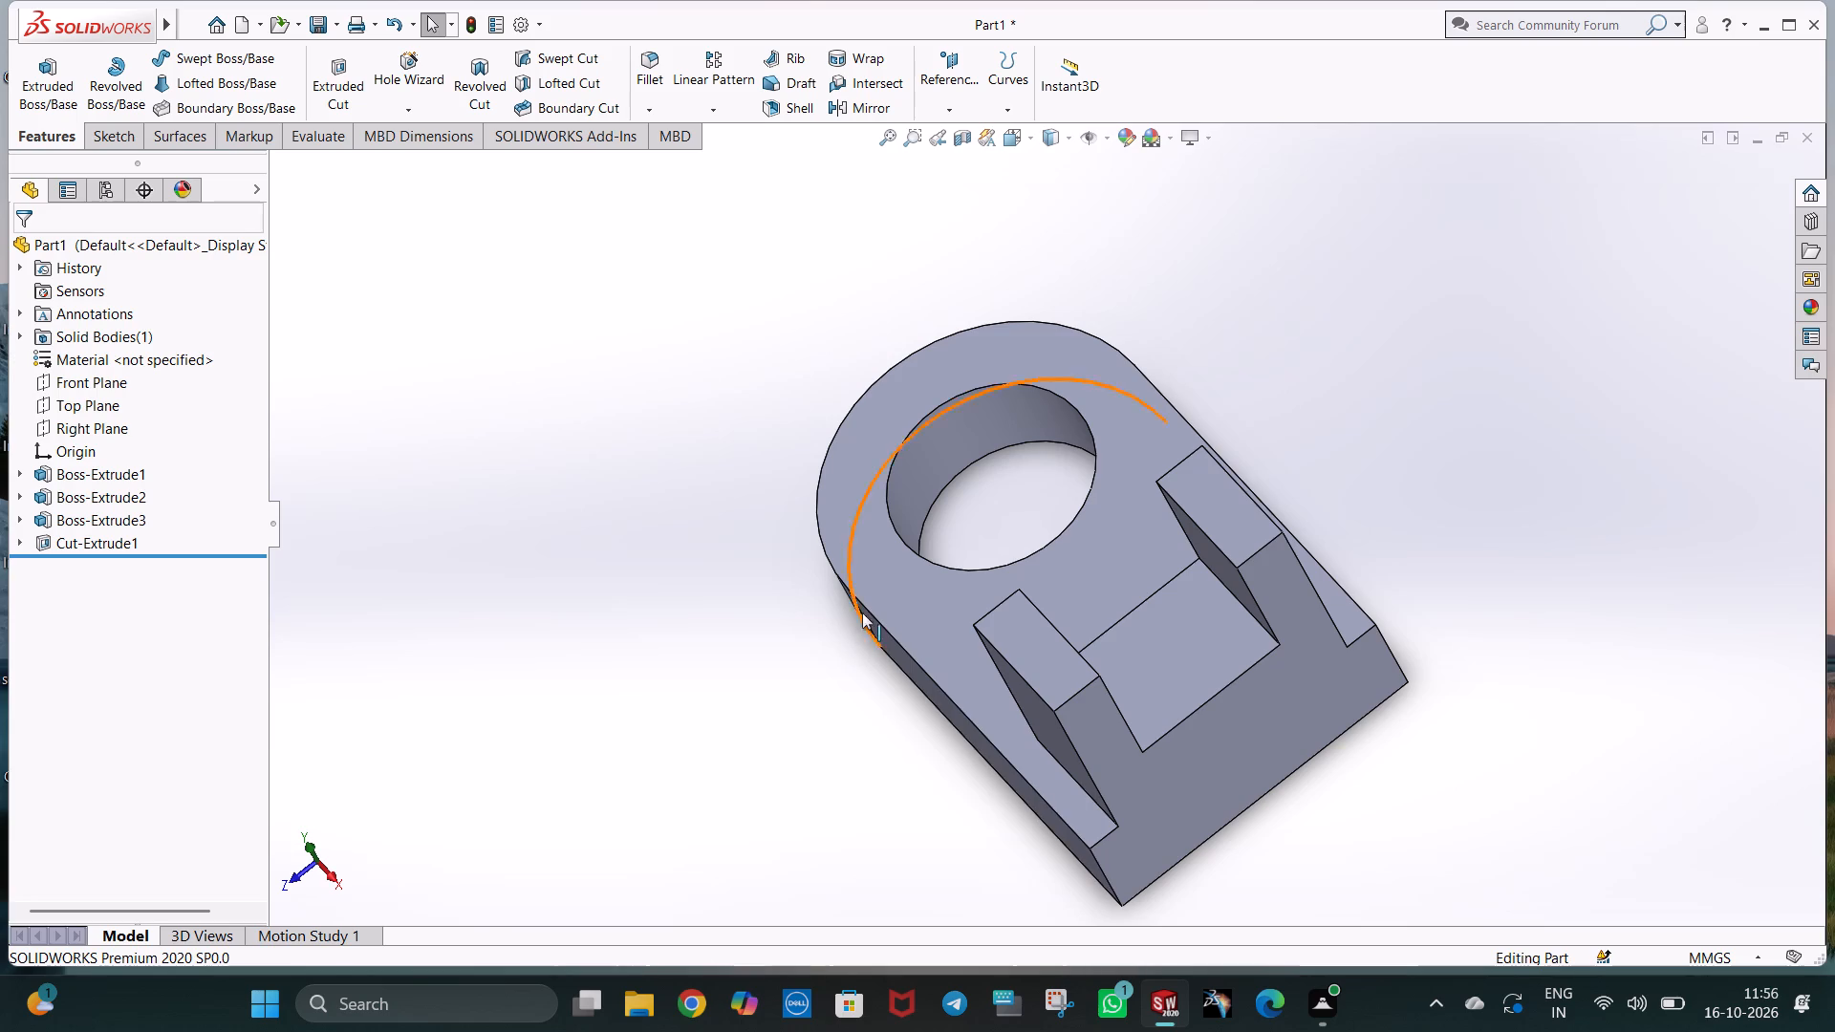
middle_drag(869, 622, 899, 757)
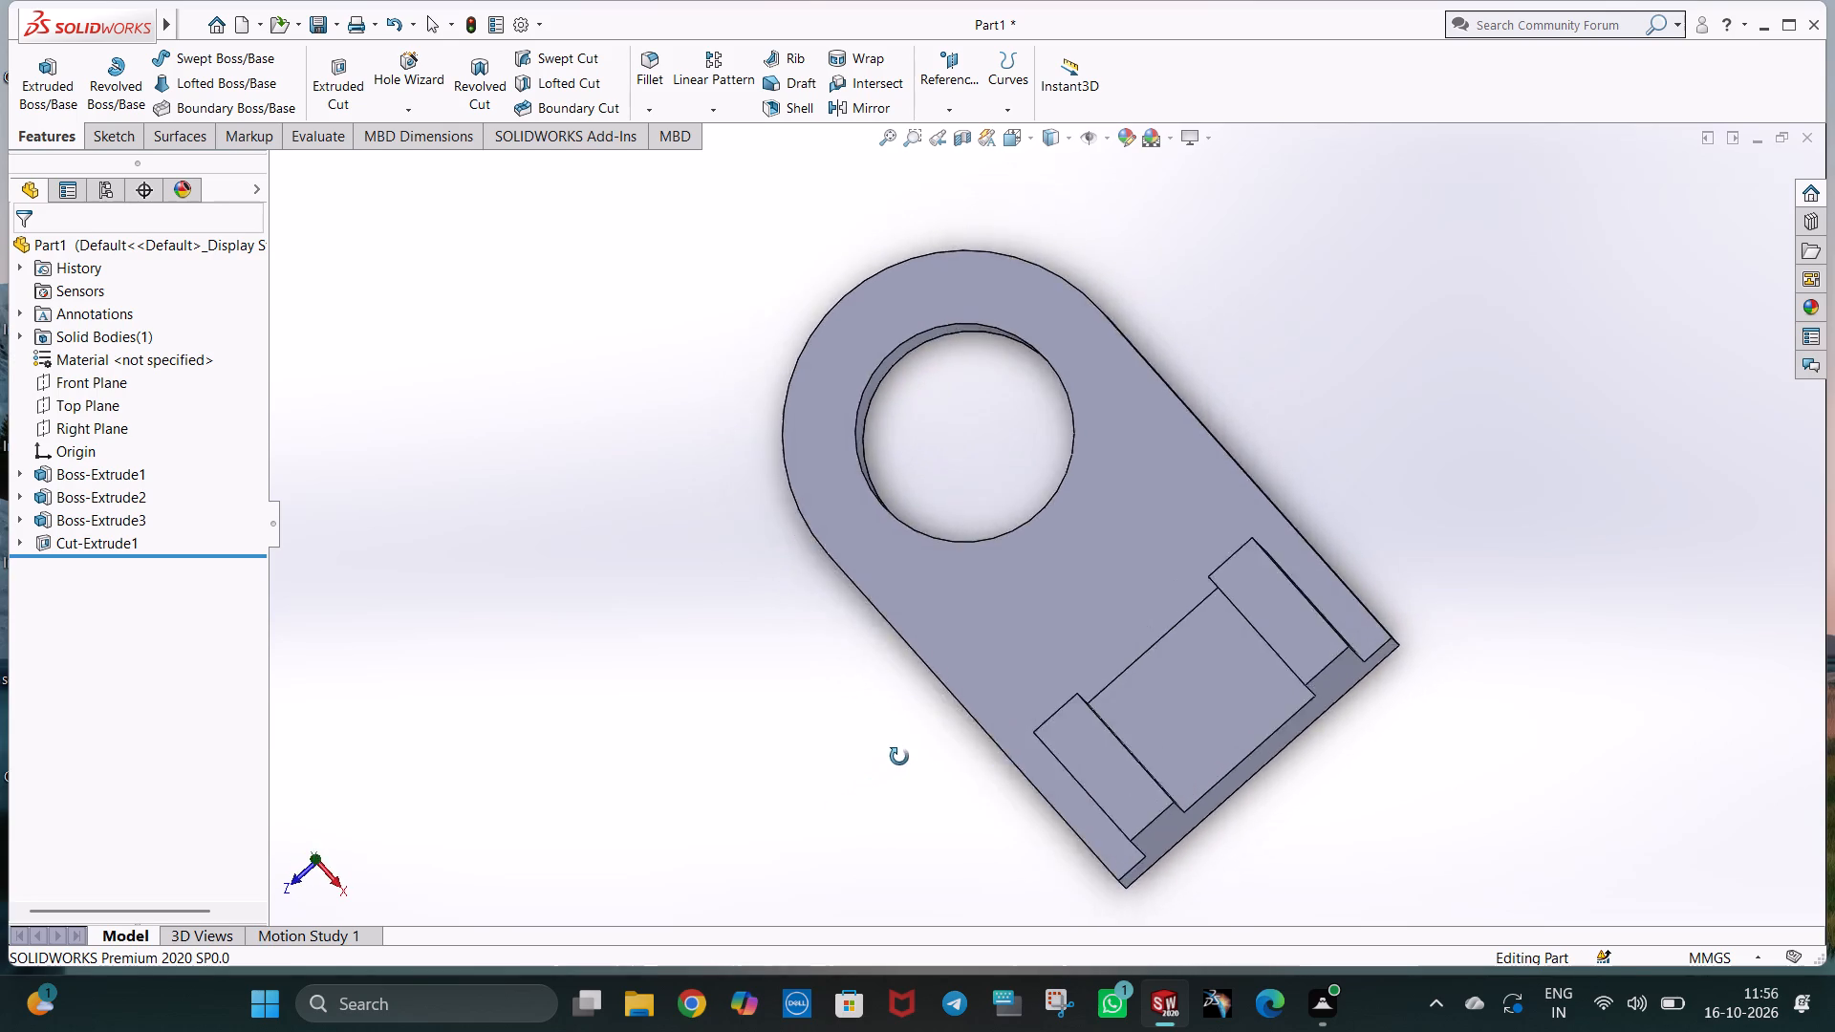
middle_drag(899, 757, 866, 484)
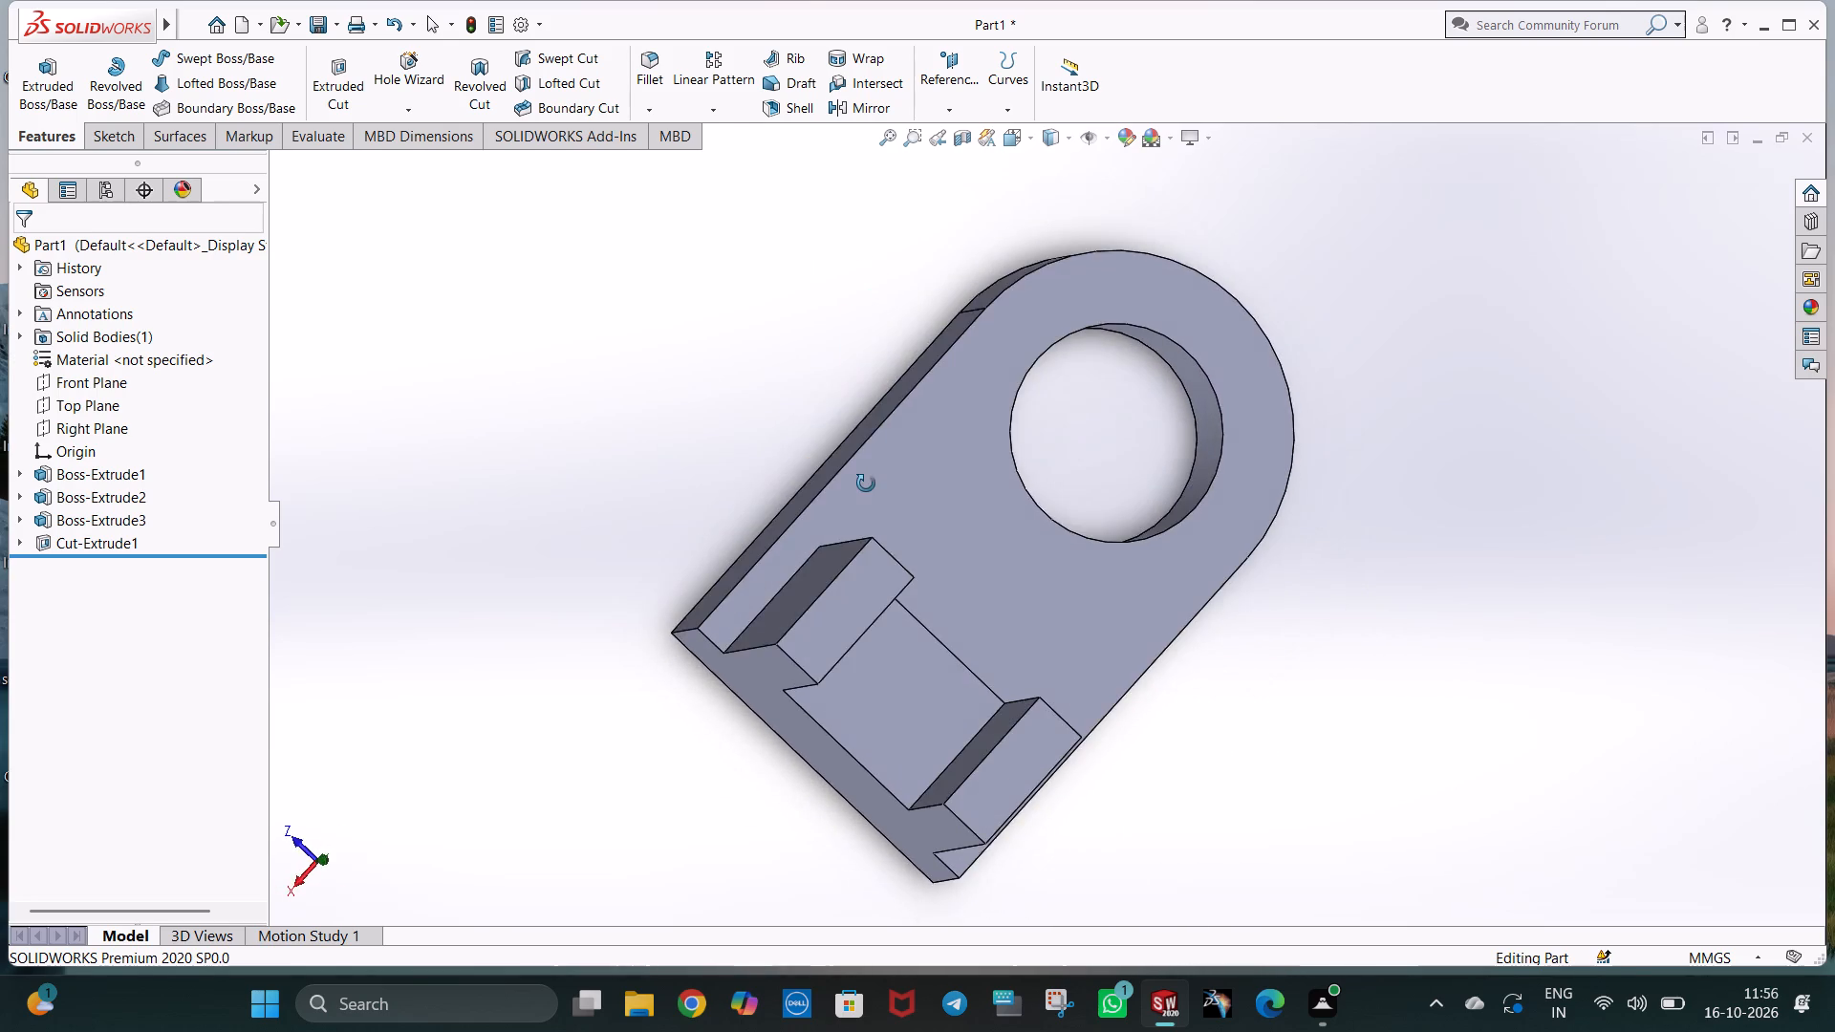
middle_drag(866, 484, 831, 469)
key(ctrl+7)
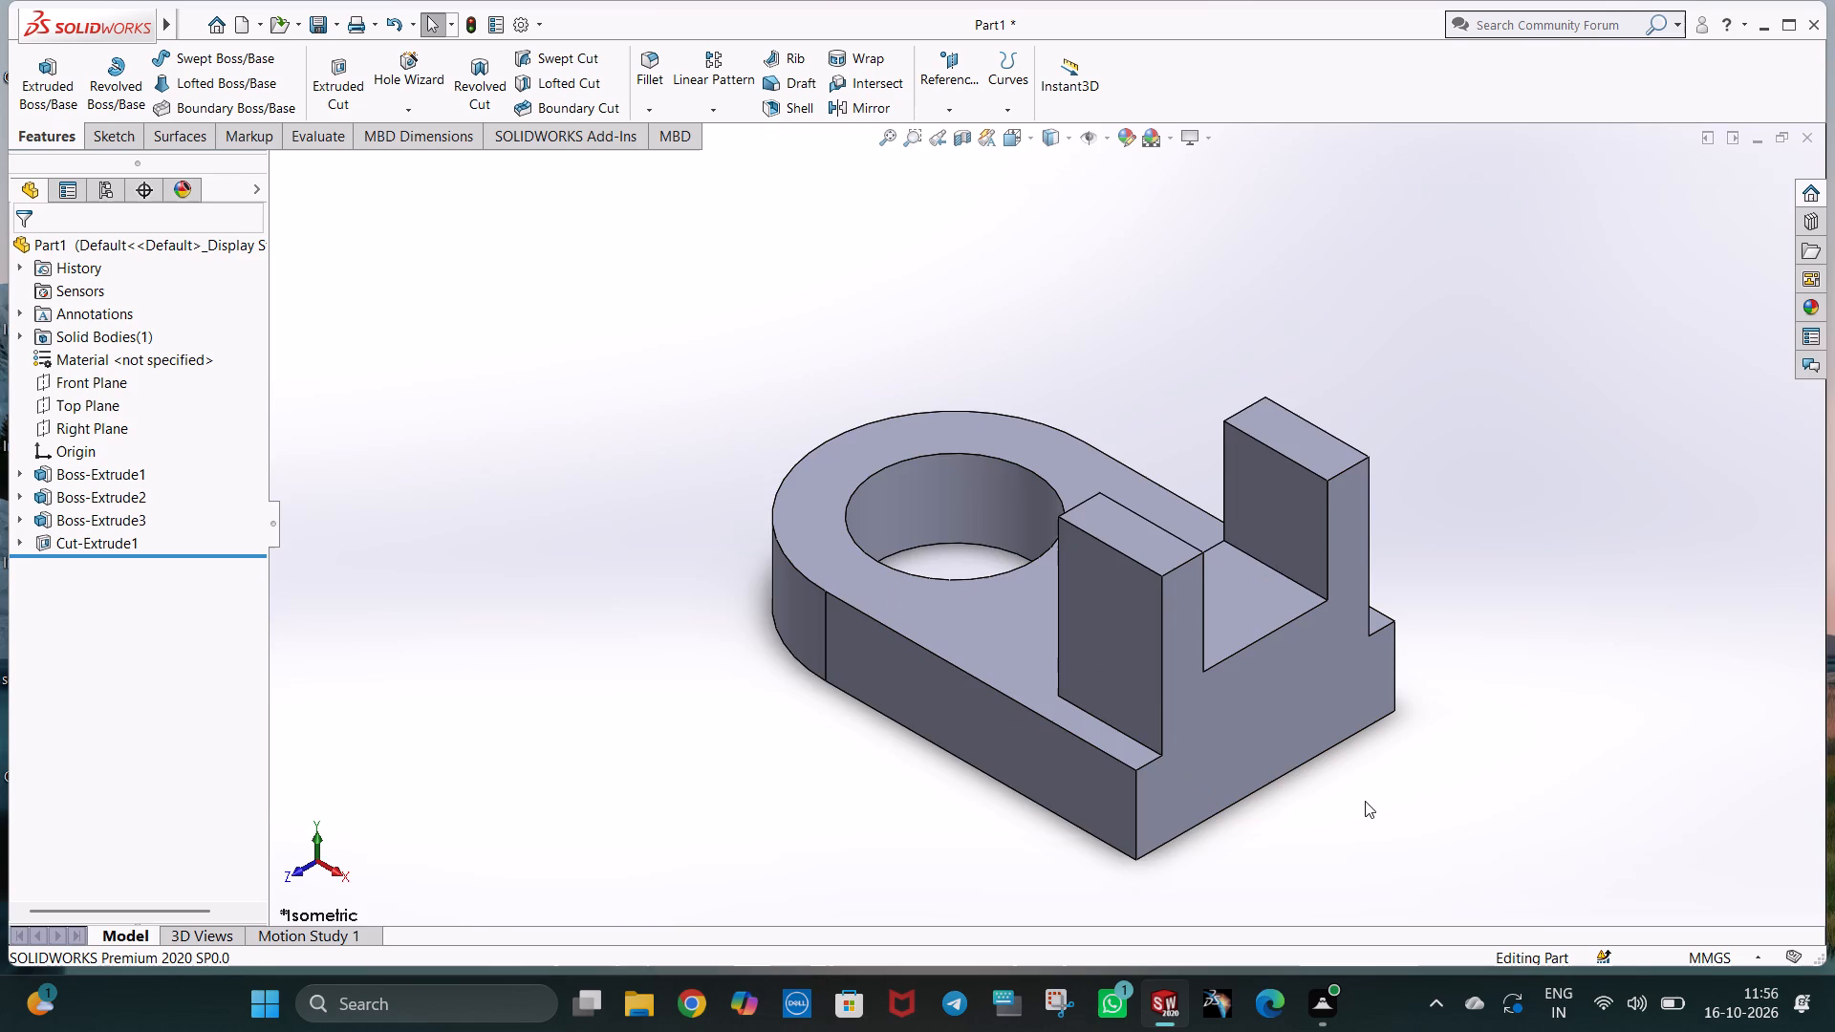
middle_drag(1459, 798, 1496, 729)
middle_drag(779, 651, 859, 801)
middle_drag(1500, 704, 1449, 484)
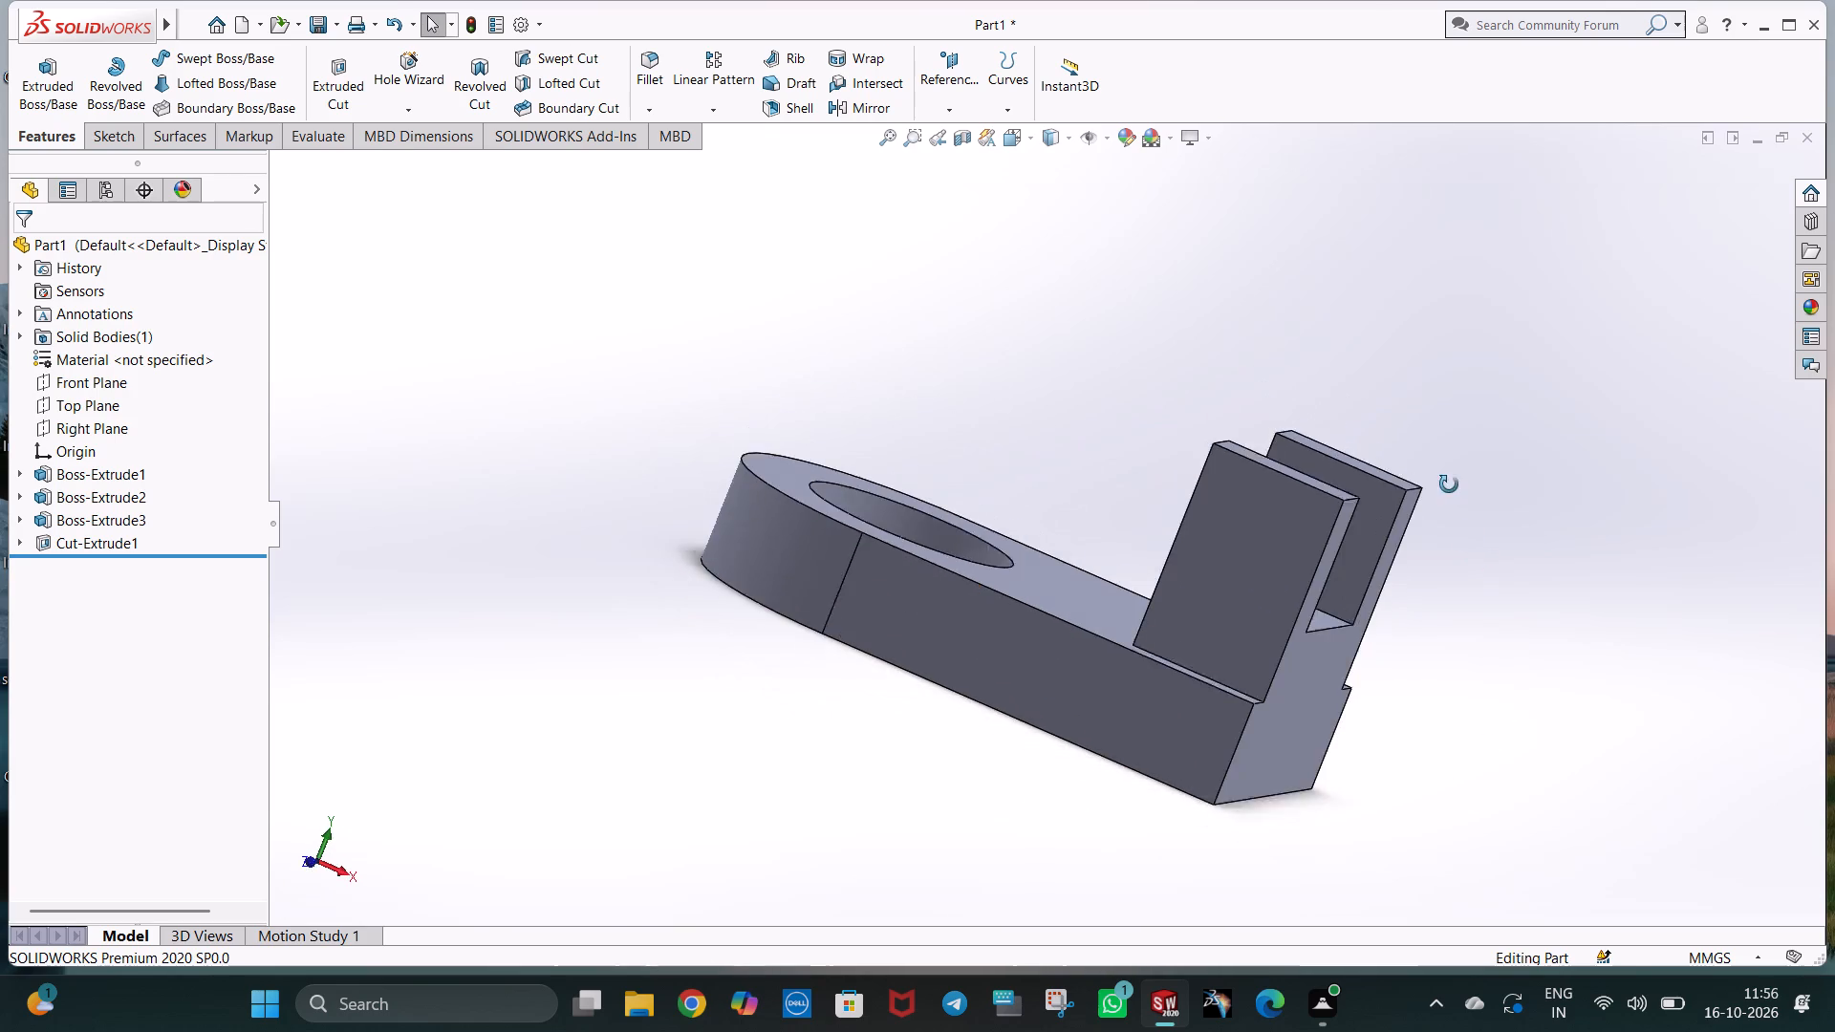
middle_drag(1449, 484, 1446, 482)
middle_drag(471, 659, 632, 861)
middle_drag(745, 521, 696, 570)
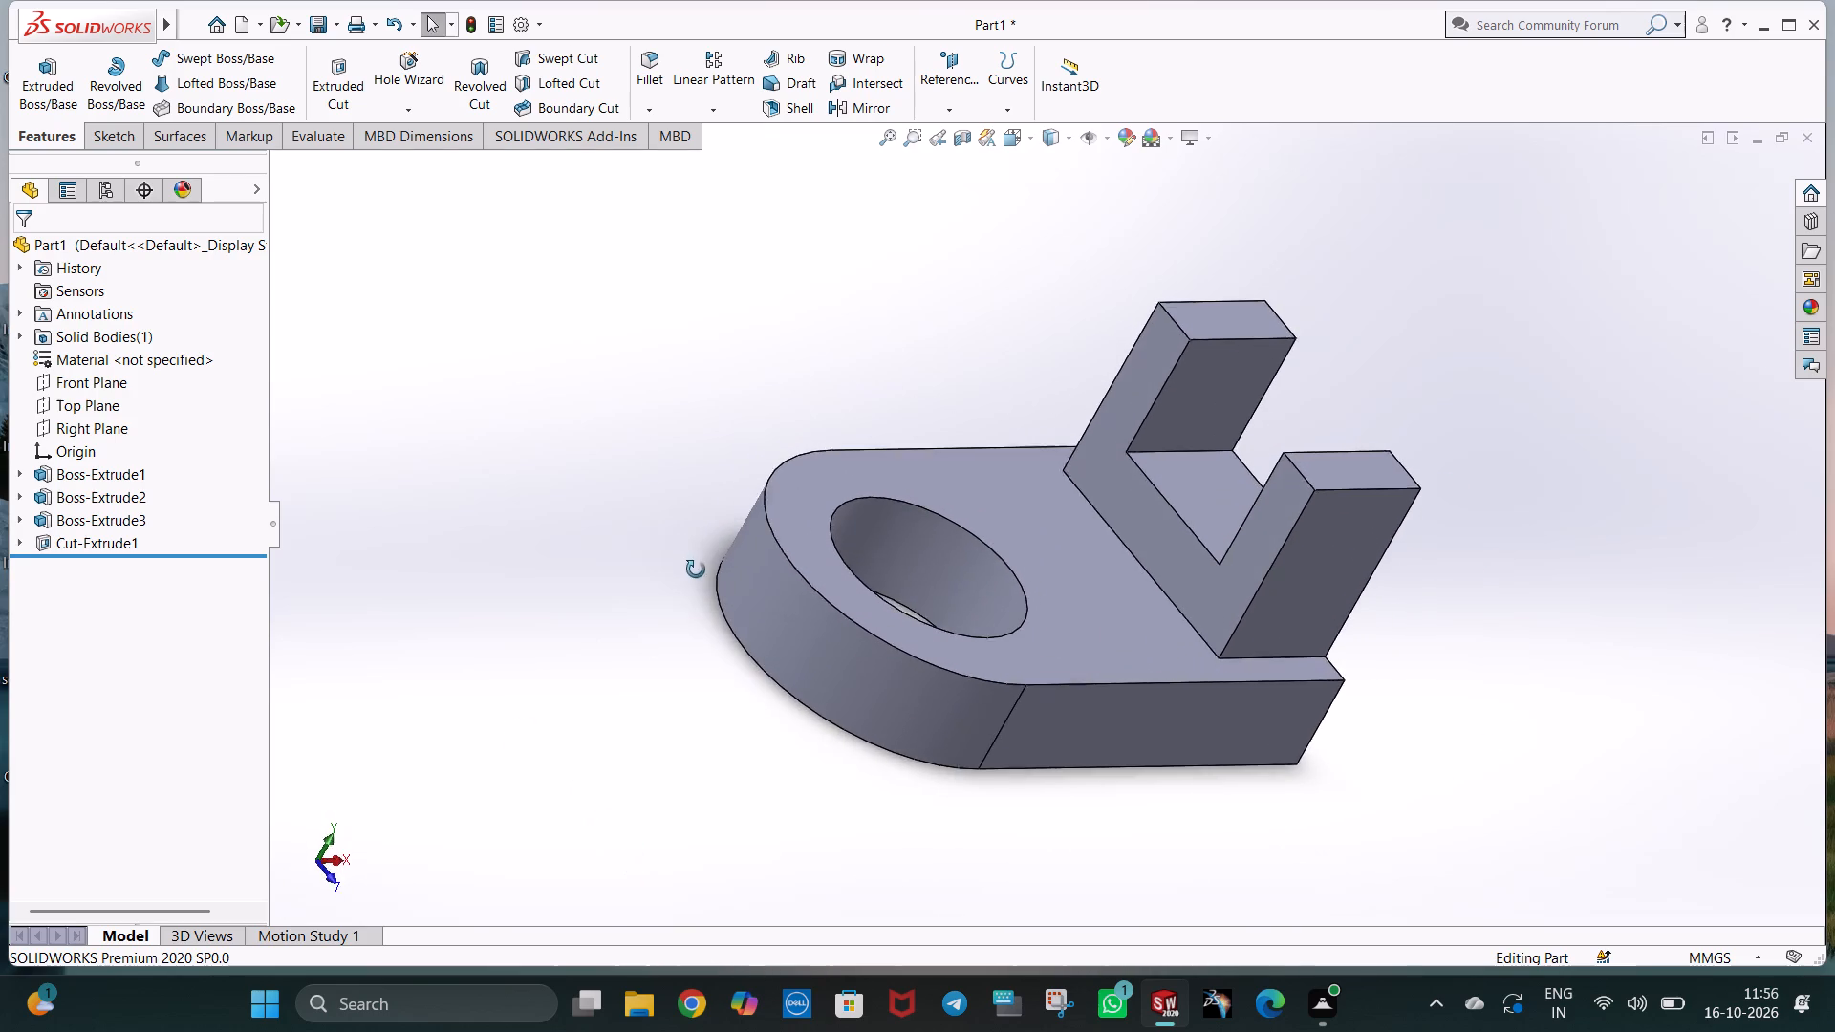
middle_drag(696, 570, 694, 570)
middle_drag(1363, 654, 1332, 543)
middle_drag(552, 966, 628, 960)
middle_drag(637, 791, 638, 793)
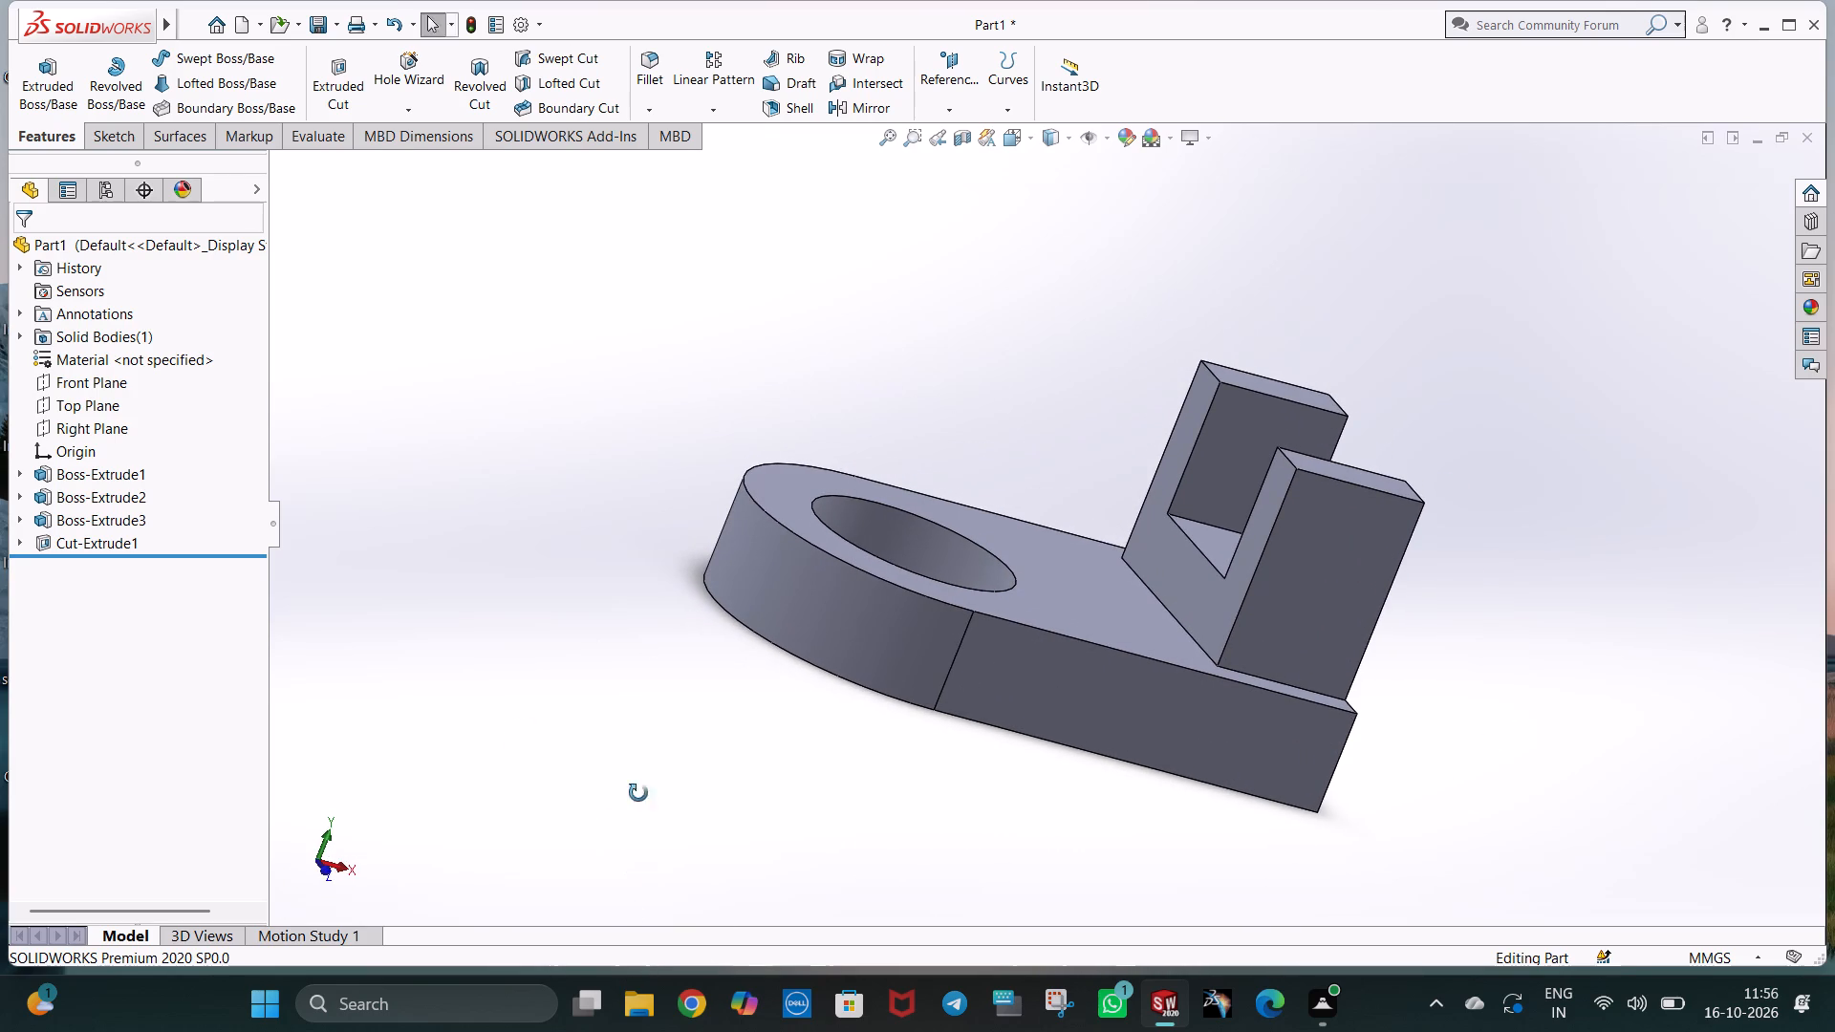
middle_drag(638, 793, 765, 902)
middle_drag(870, 699, 730, 706)
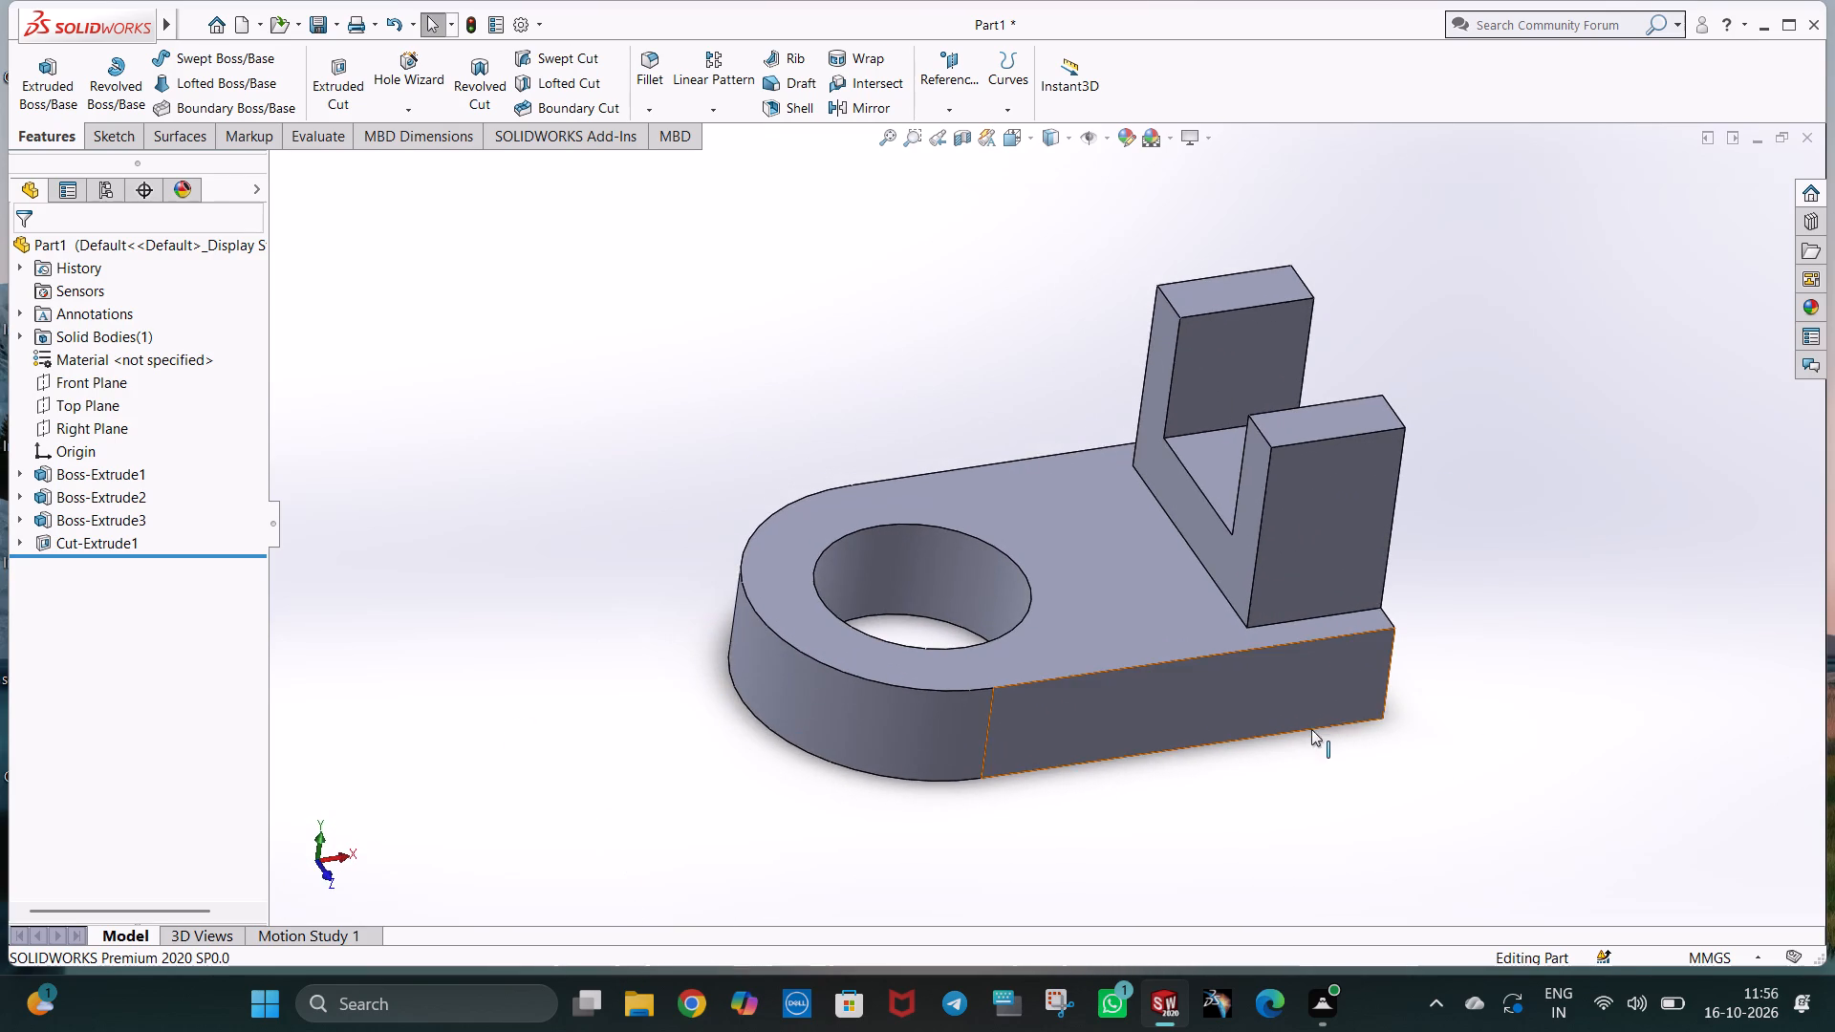
middle_drag(1311, 729, 1306, 697)
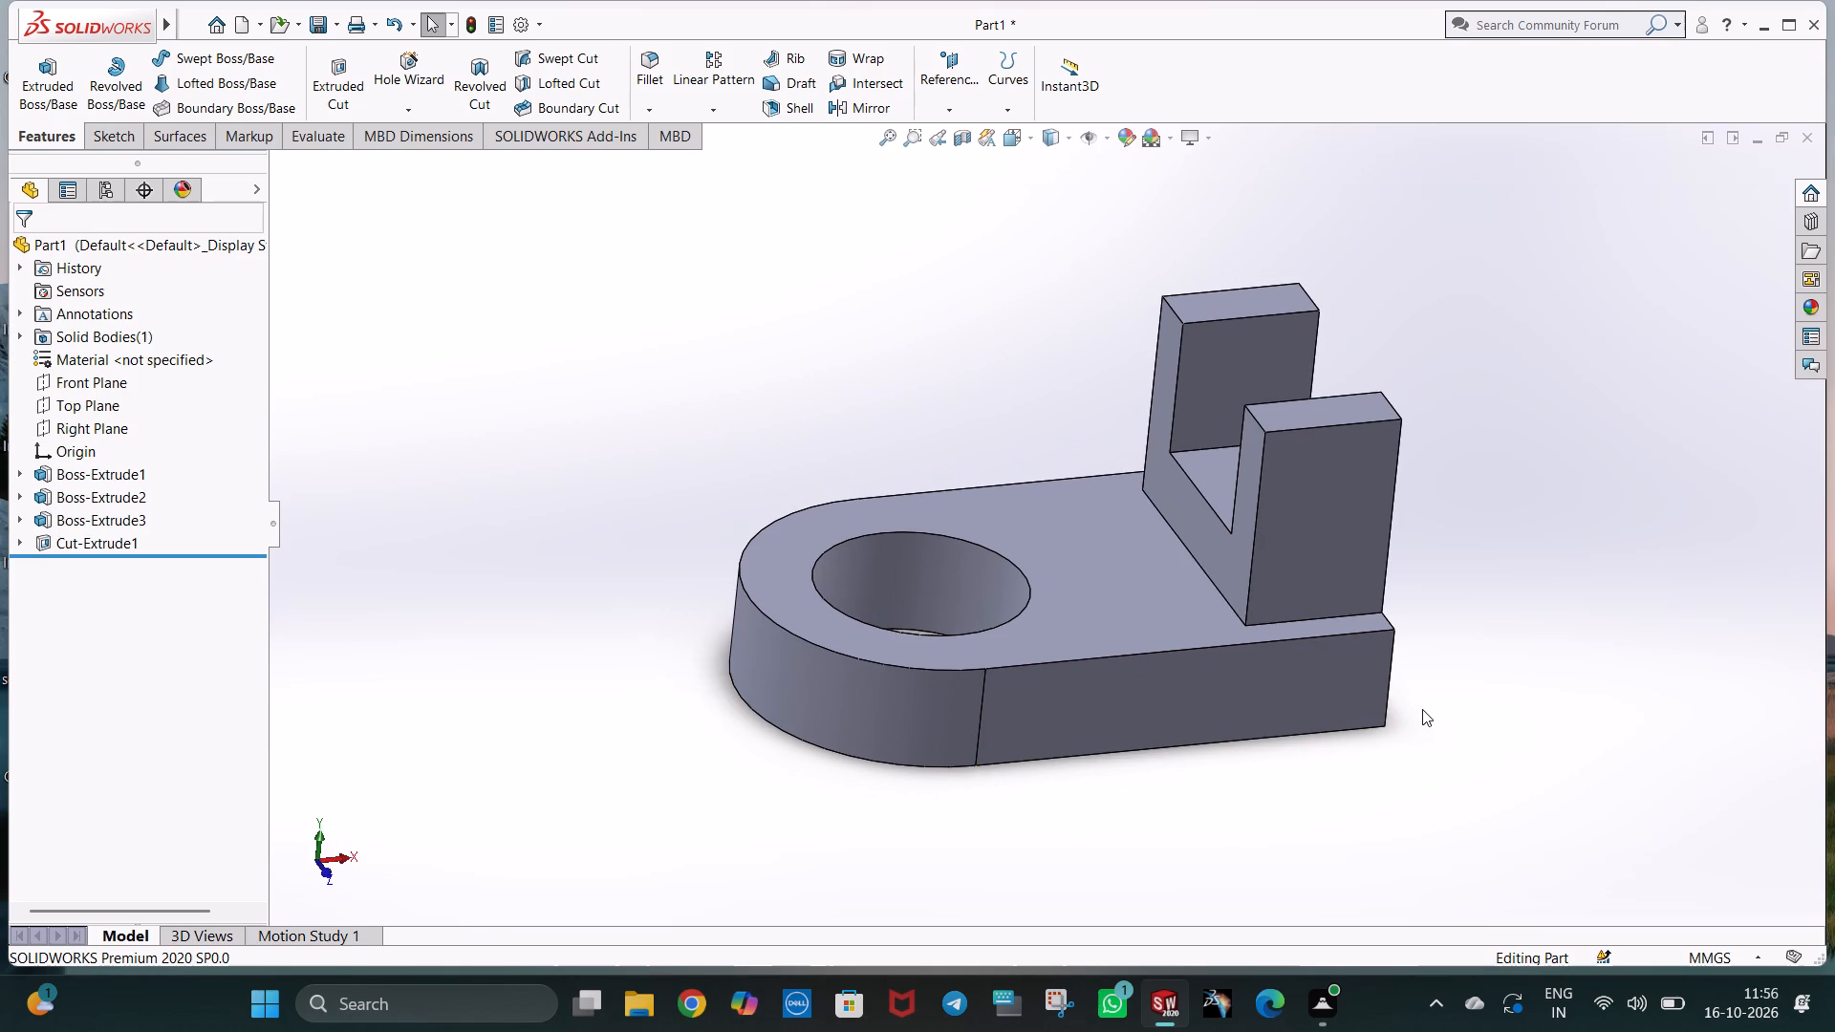
middle_drag(1152, 771, 1156, 785)
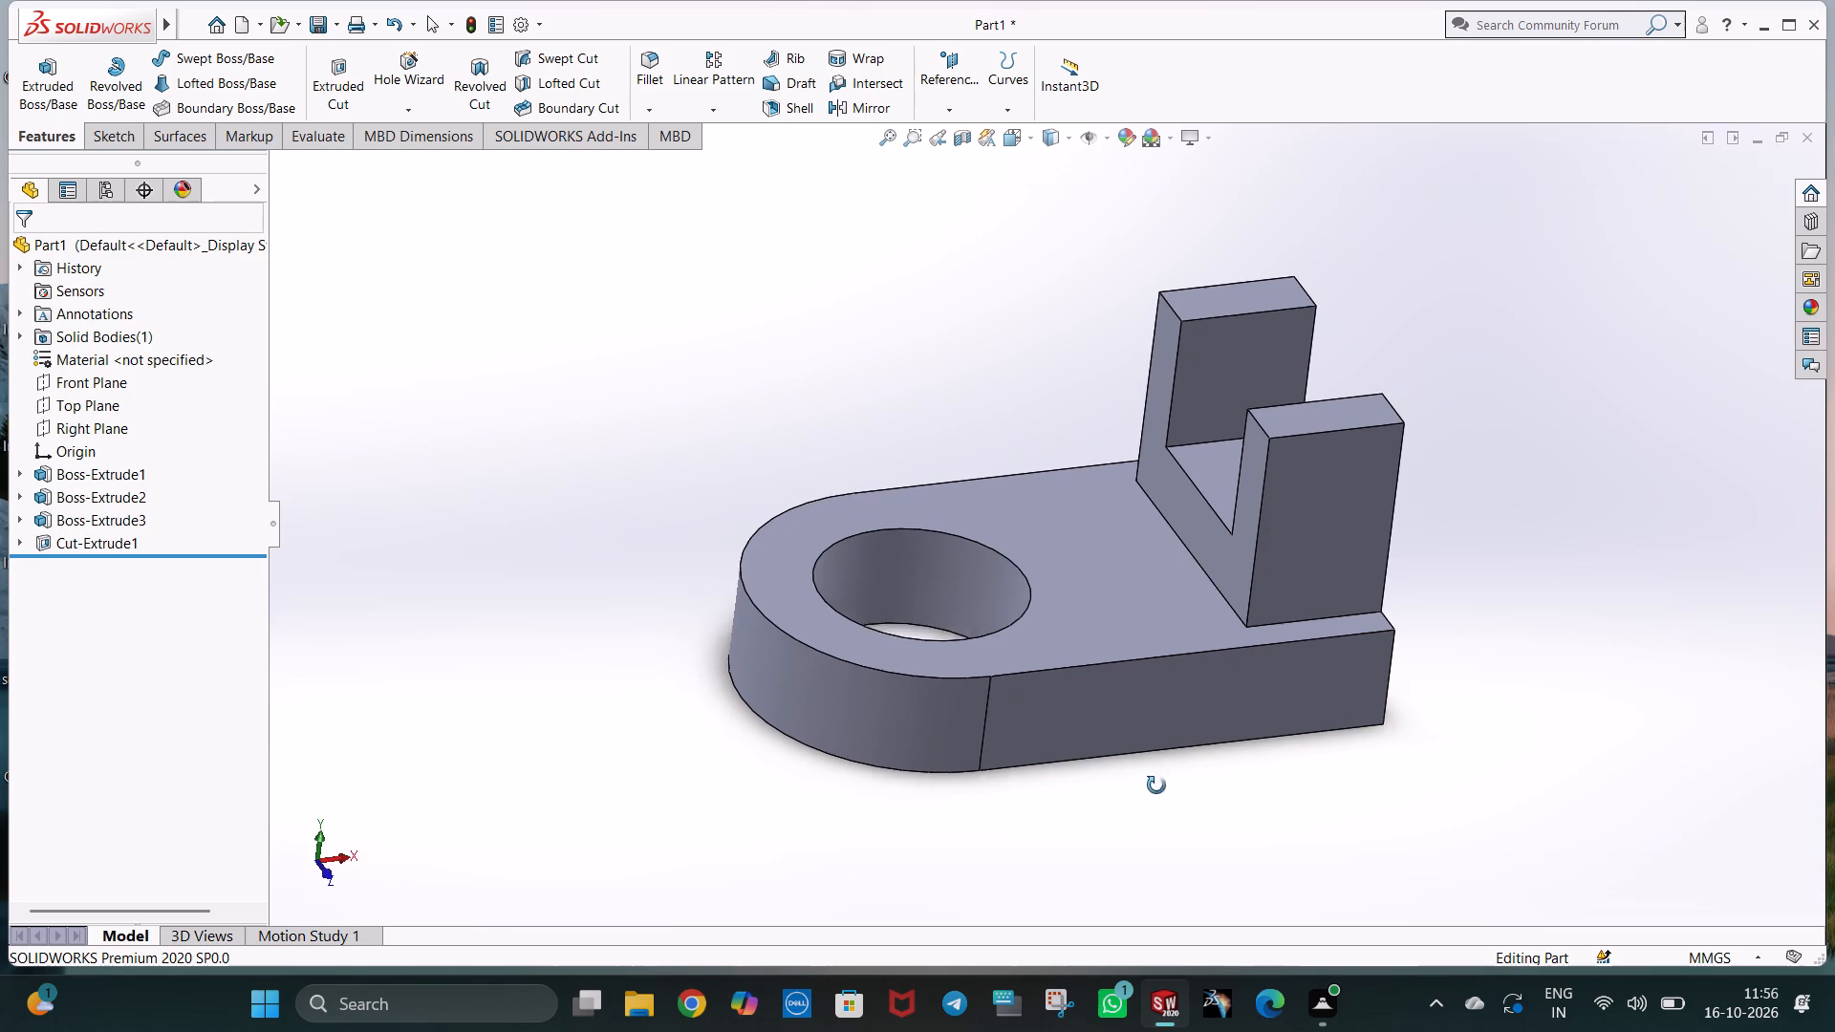
middle_drag(1156, 785, 1163, 806)
middle_drag(1476, 737, 1457, 713)
middle_drag(914, 788, 937, 798)
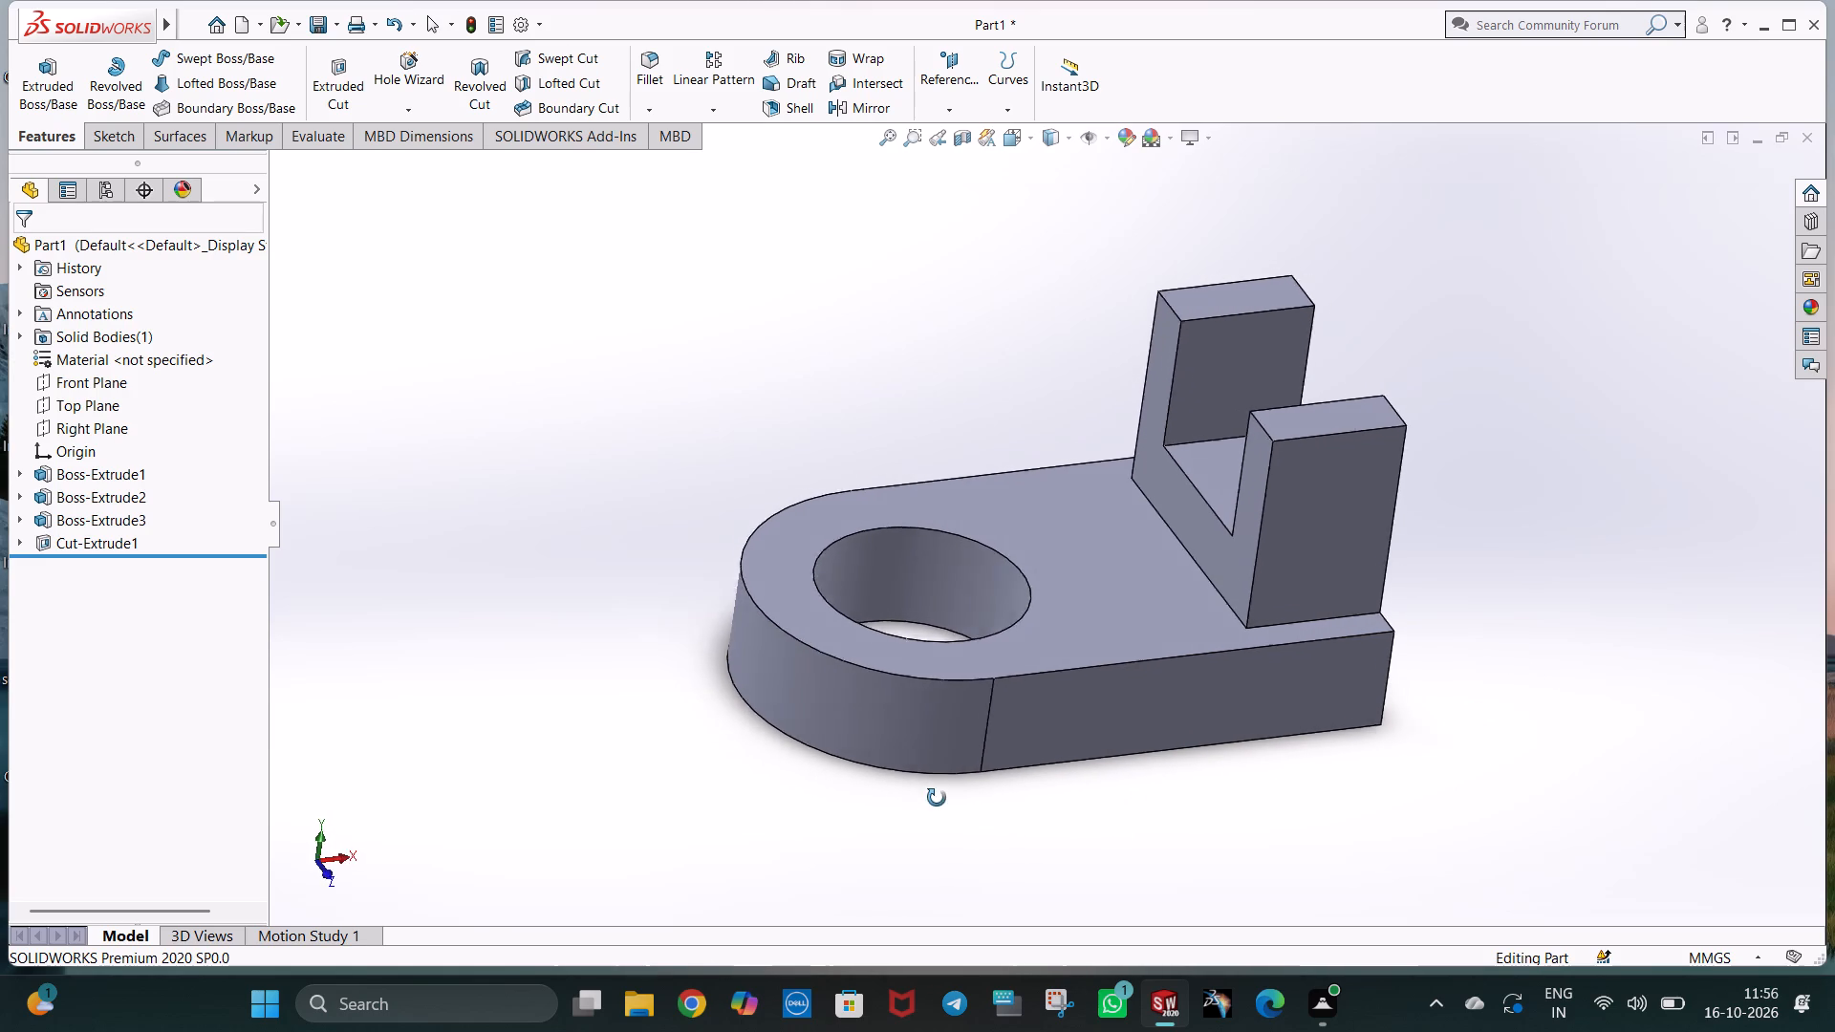
middle_drag(937, 798, 942, 797)
middle_drag(779, 658, 798, 696)
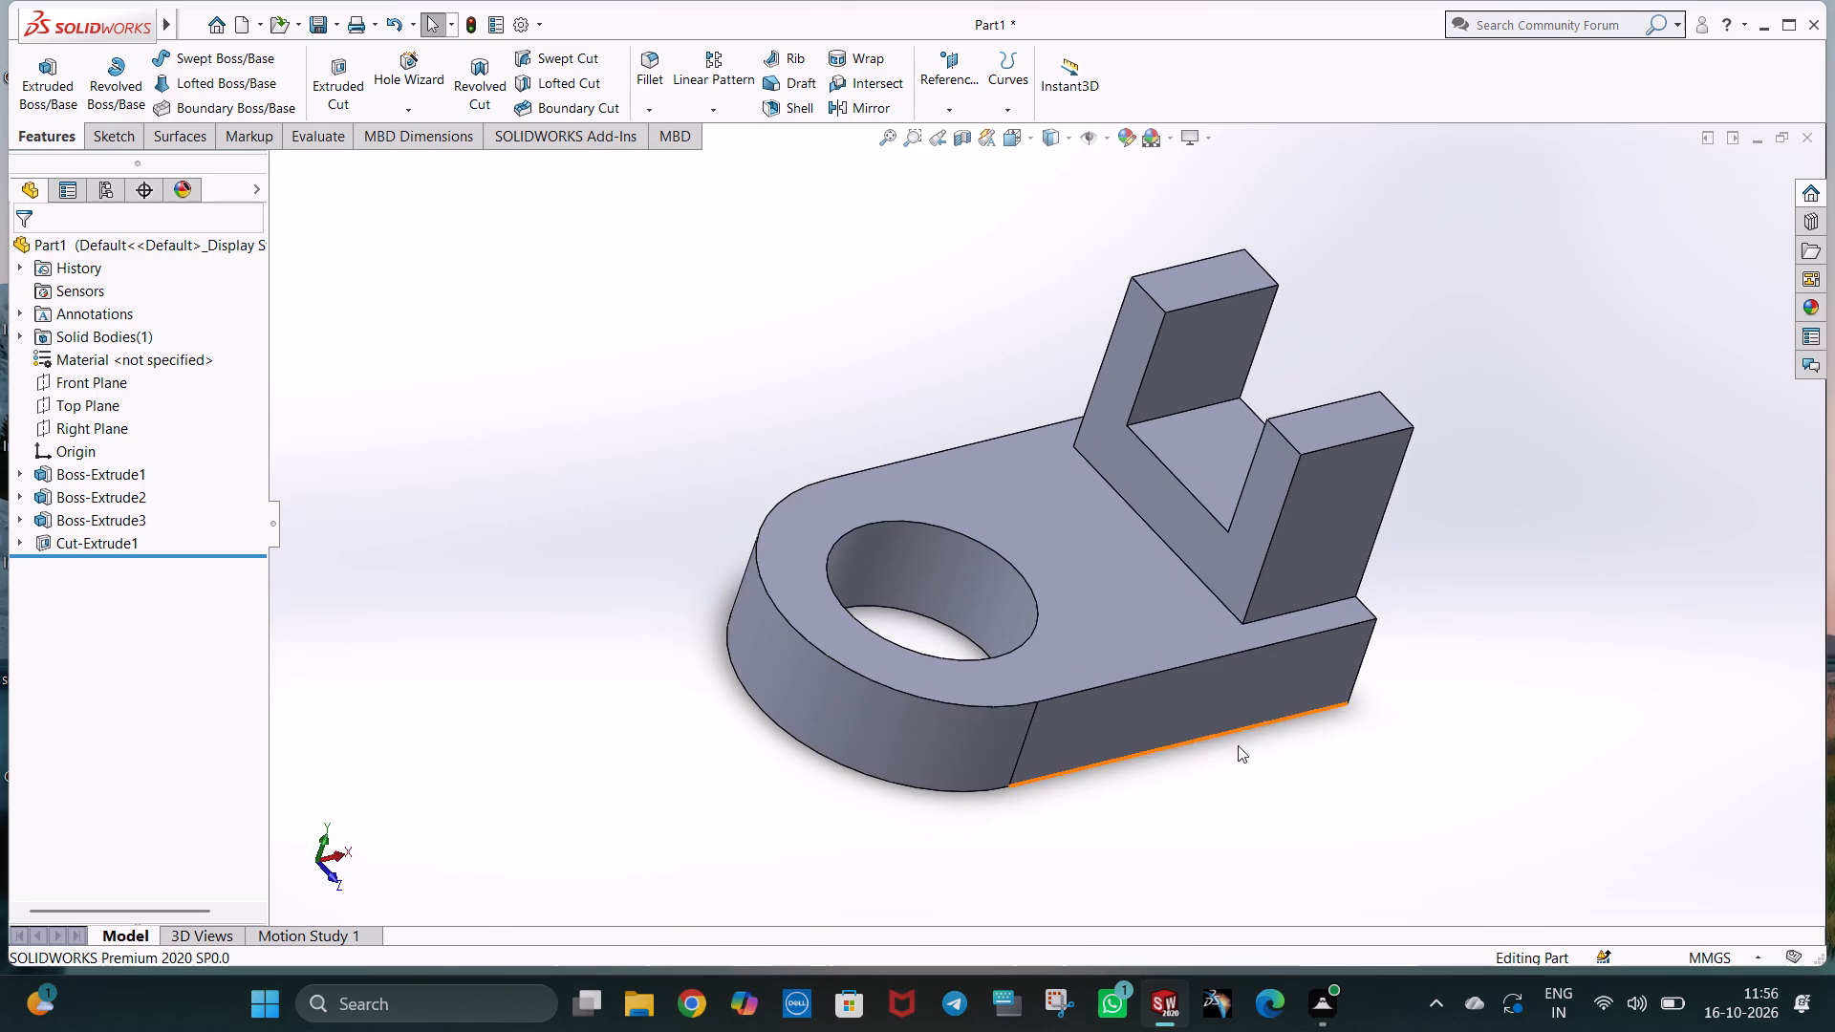
middle_drag(1238, 745, 1205, 707)
middle_drag(1395, 721, 1400, 684)
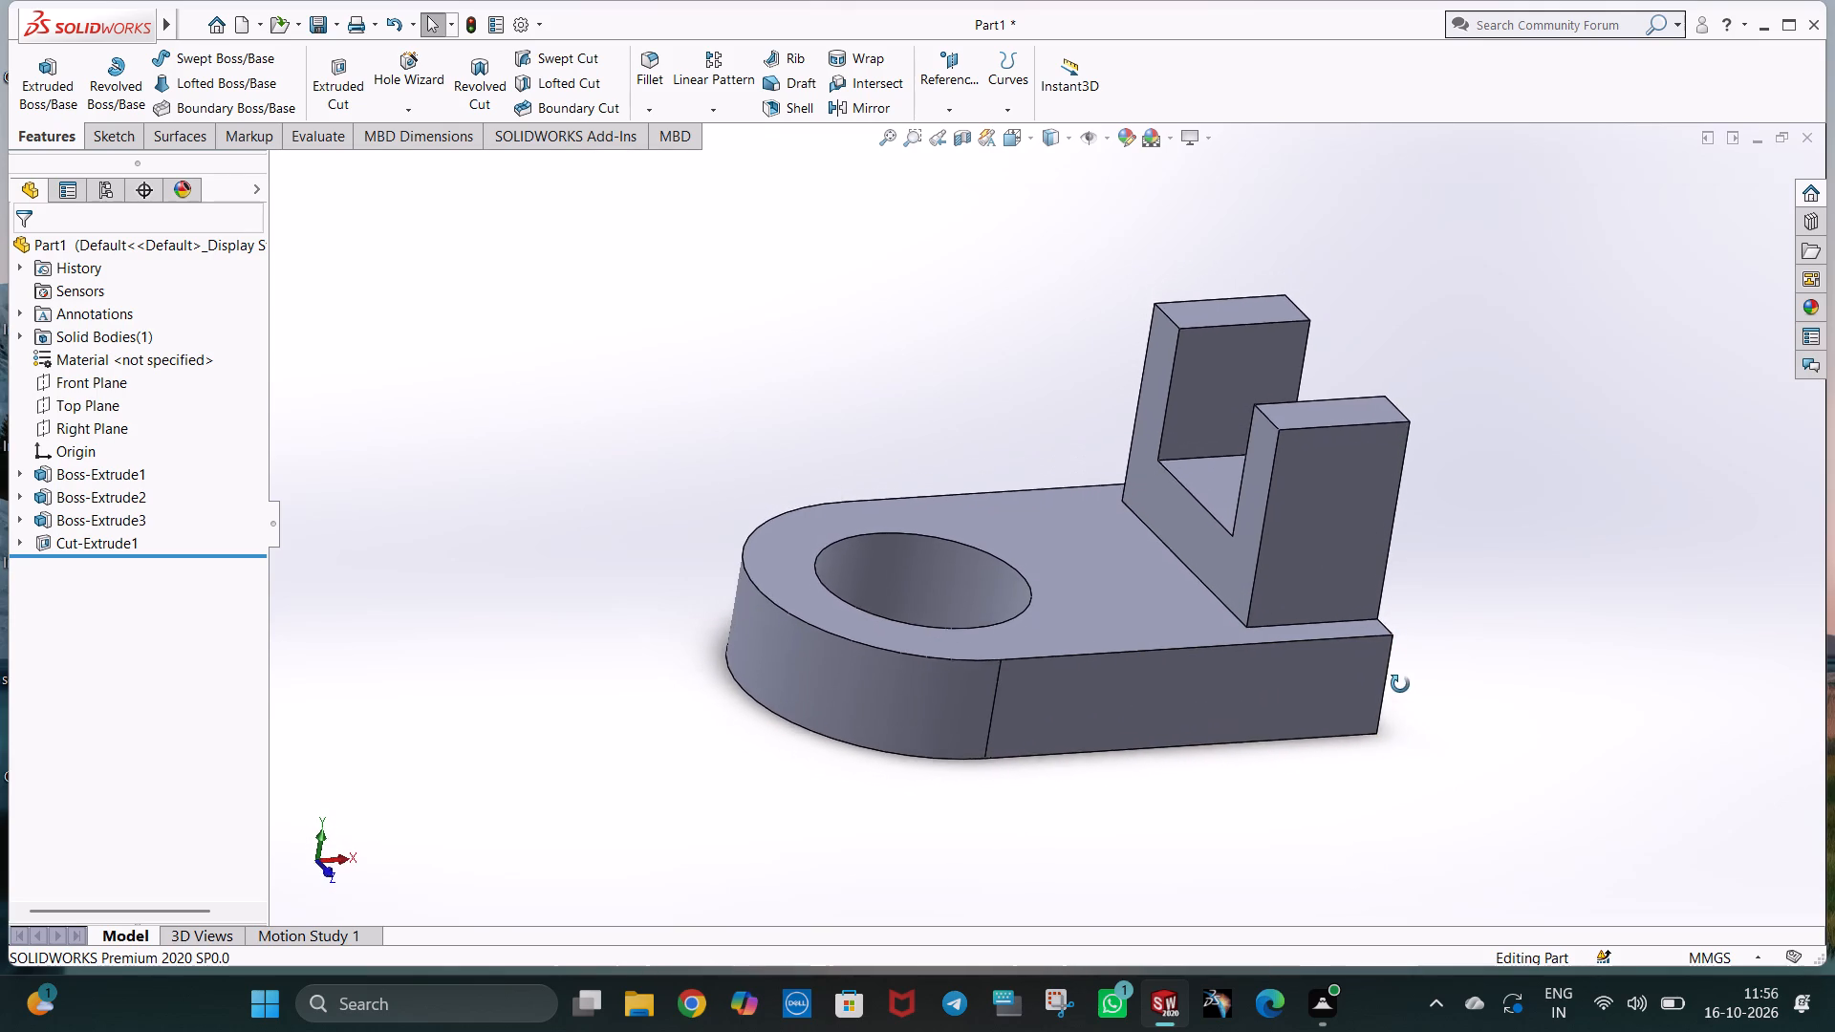
middle_drag(1400, 684, 1400, 683)
middle_drag(947, 792, 995, 842)
middle_drag(862, 710, 824, 692)
scroll(994, 653, down, 1)
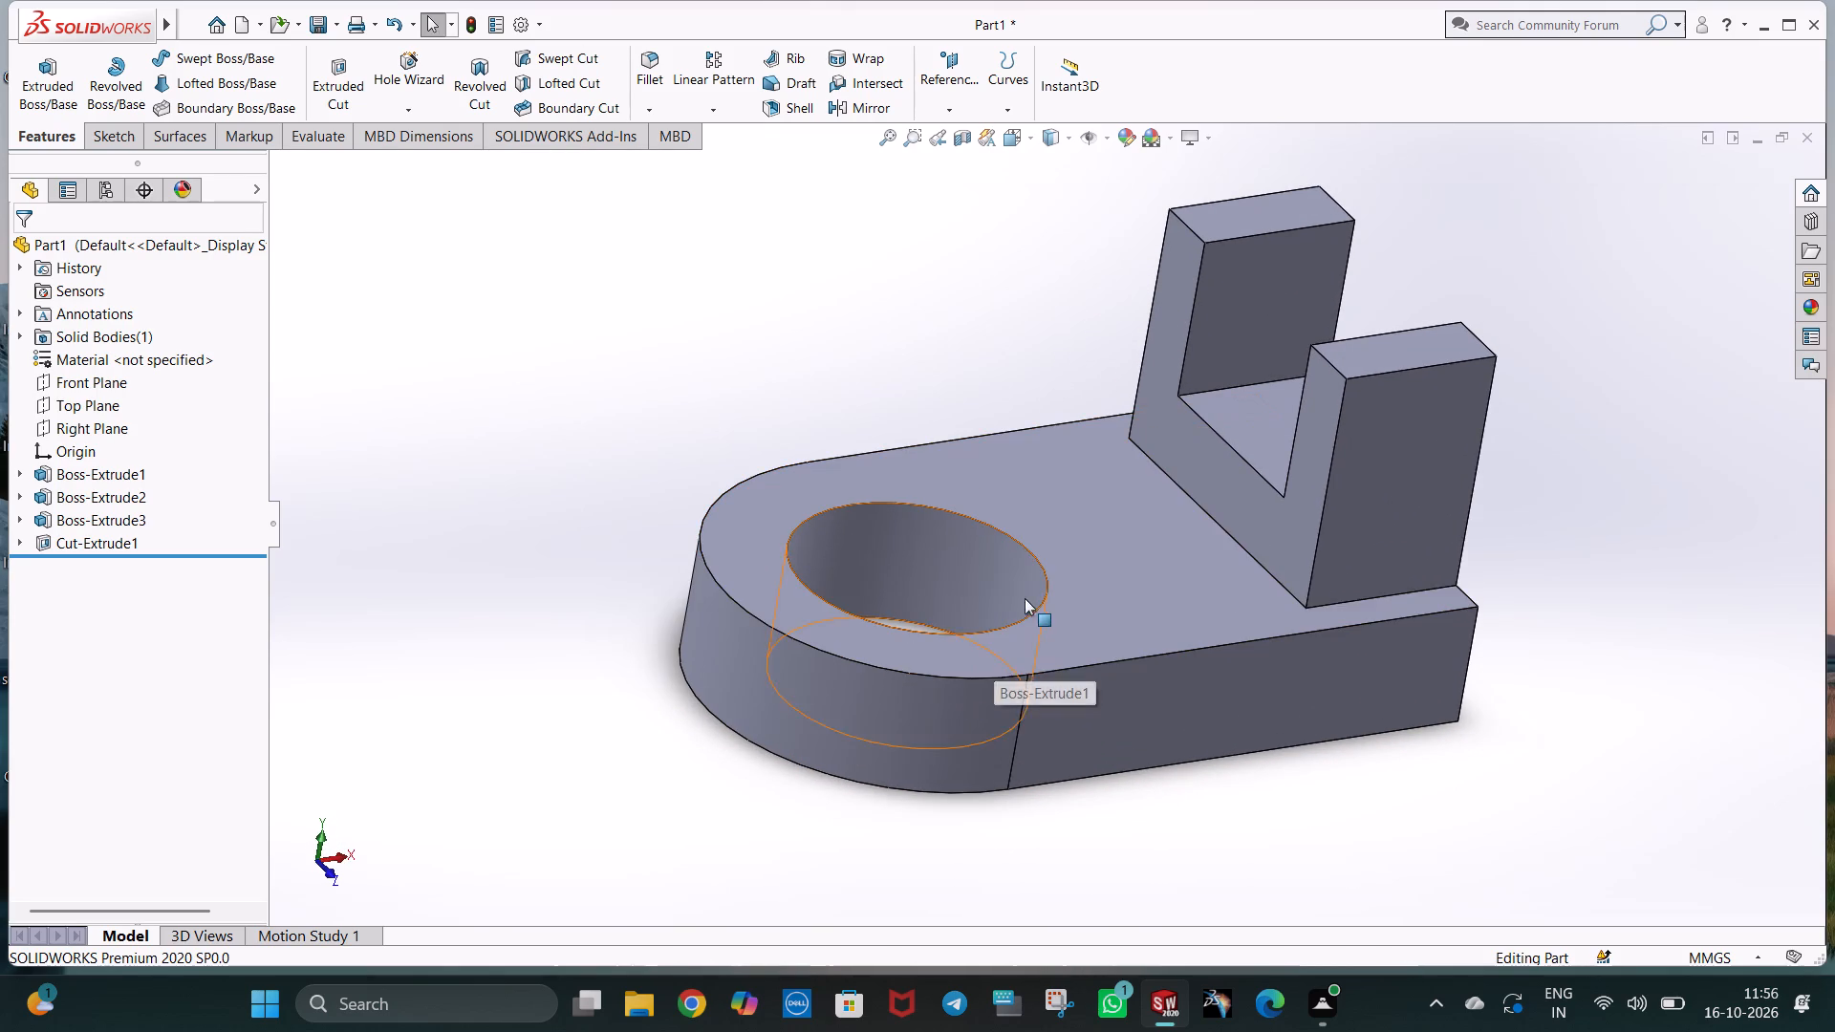
click(1721, 685)
scroll(1685, 690, up, 1)
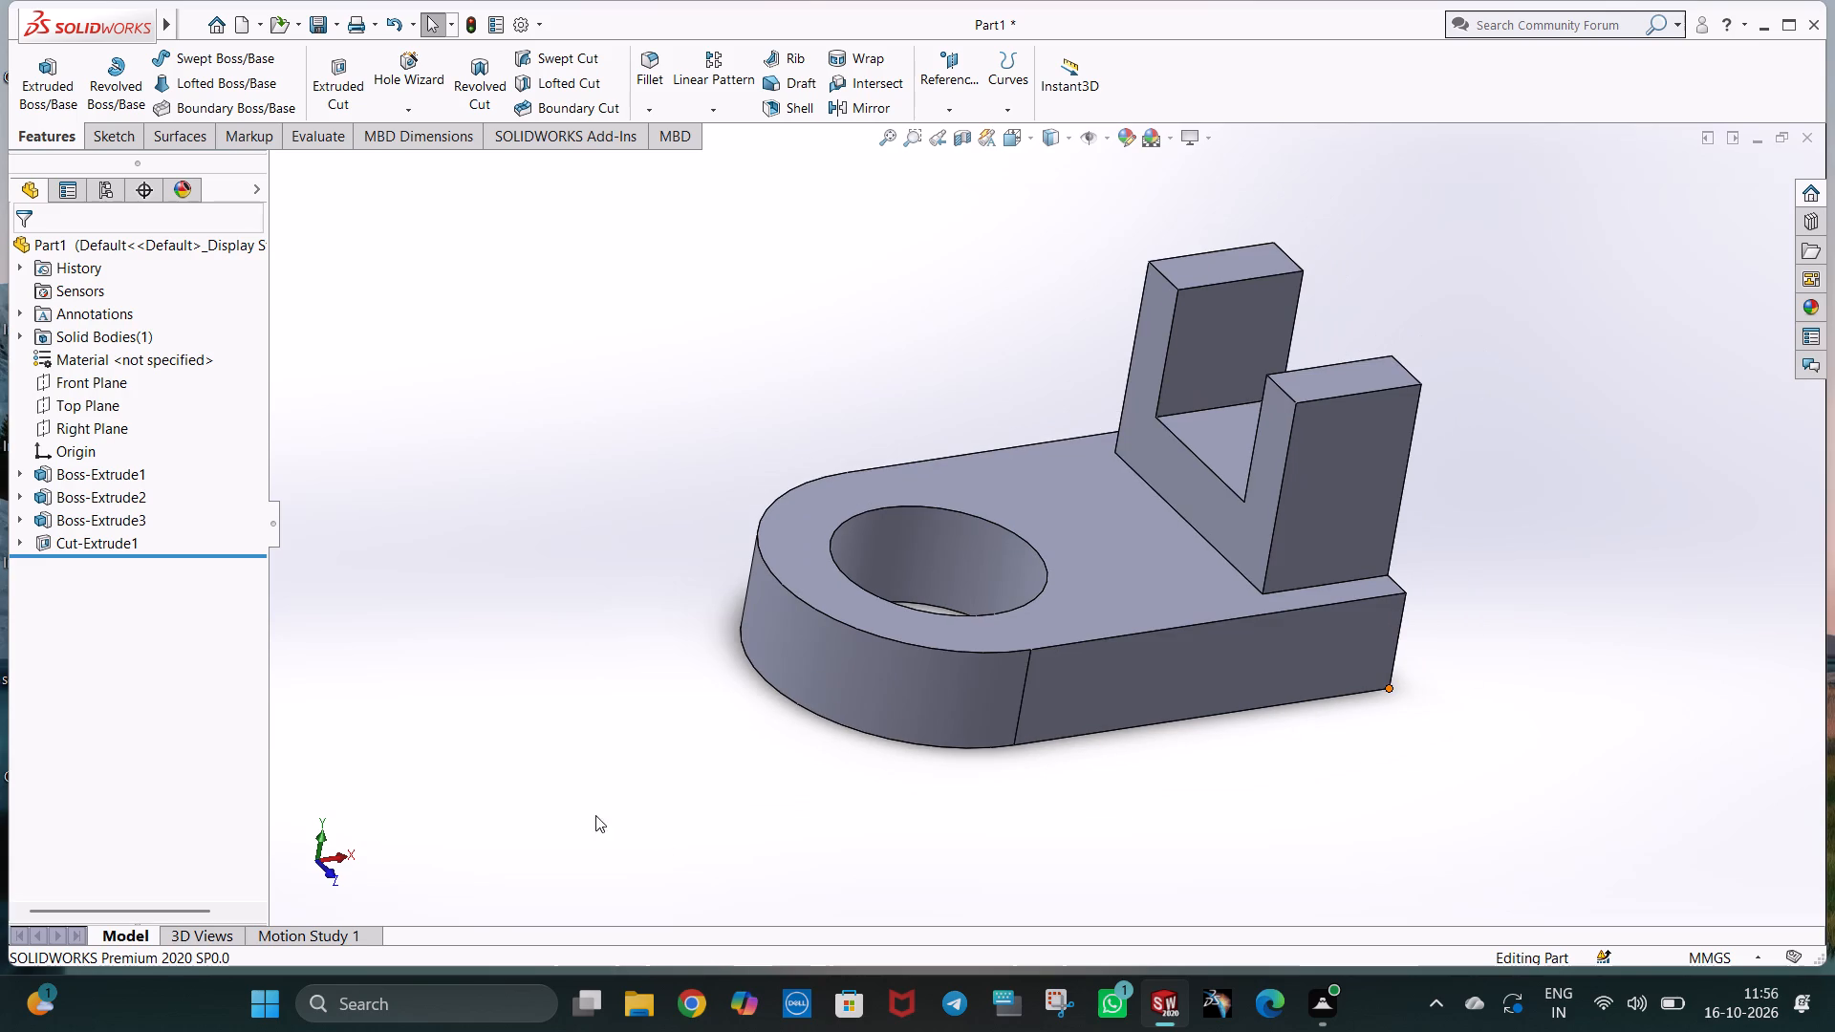
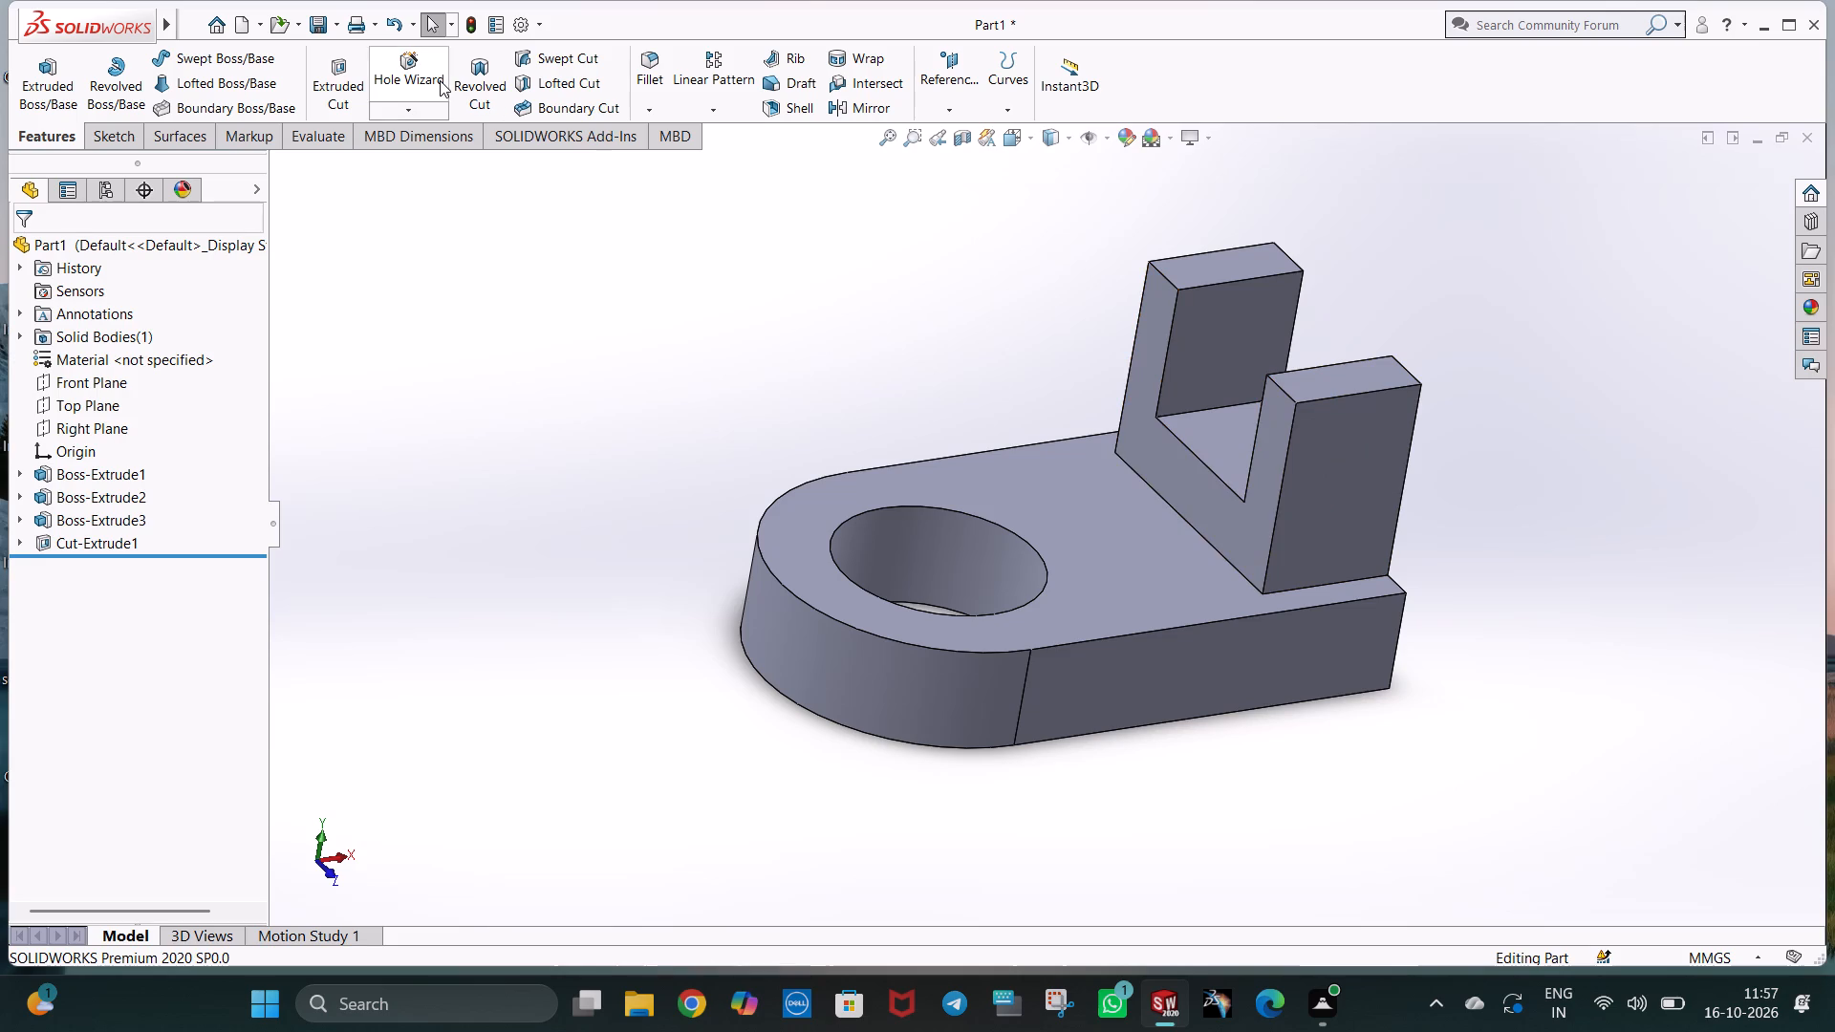
Examine the part in the Right view and from several angled views, checking the U-shaped upright, the base, the rounded end and its hole.
click(118, 135)
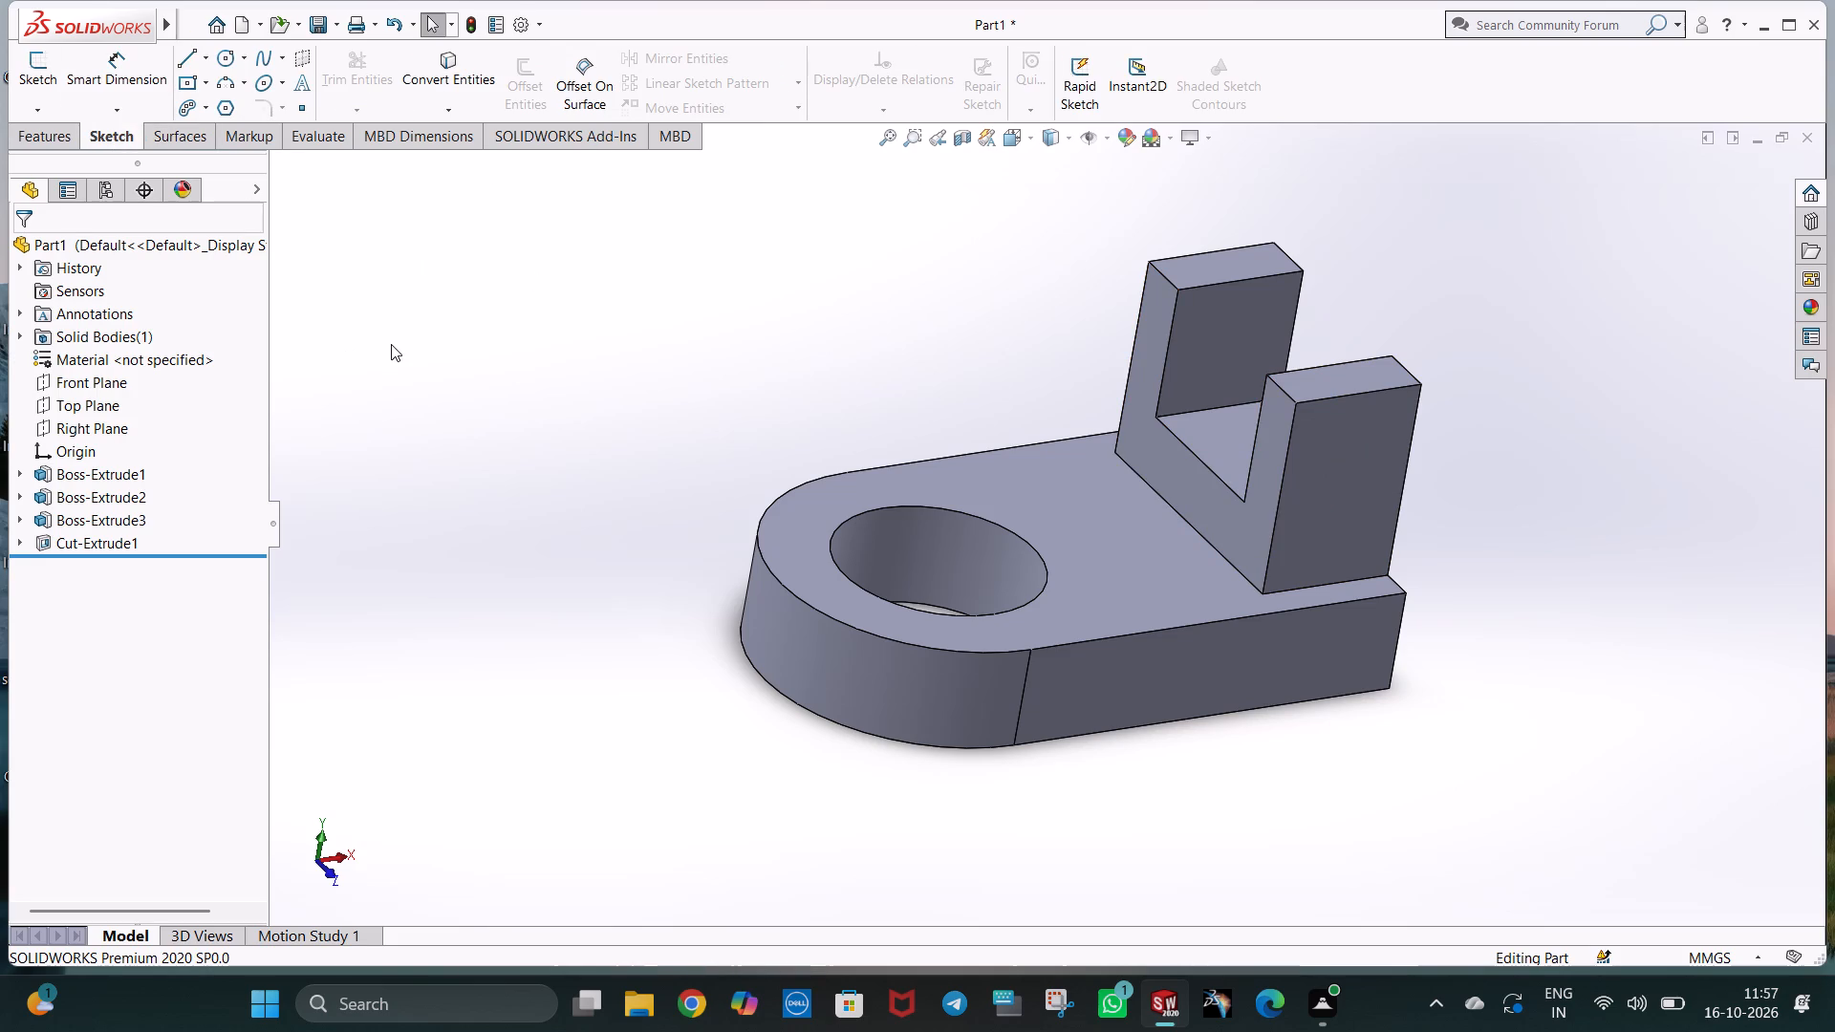
key(ctrl+4)
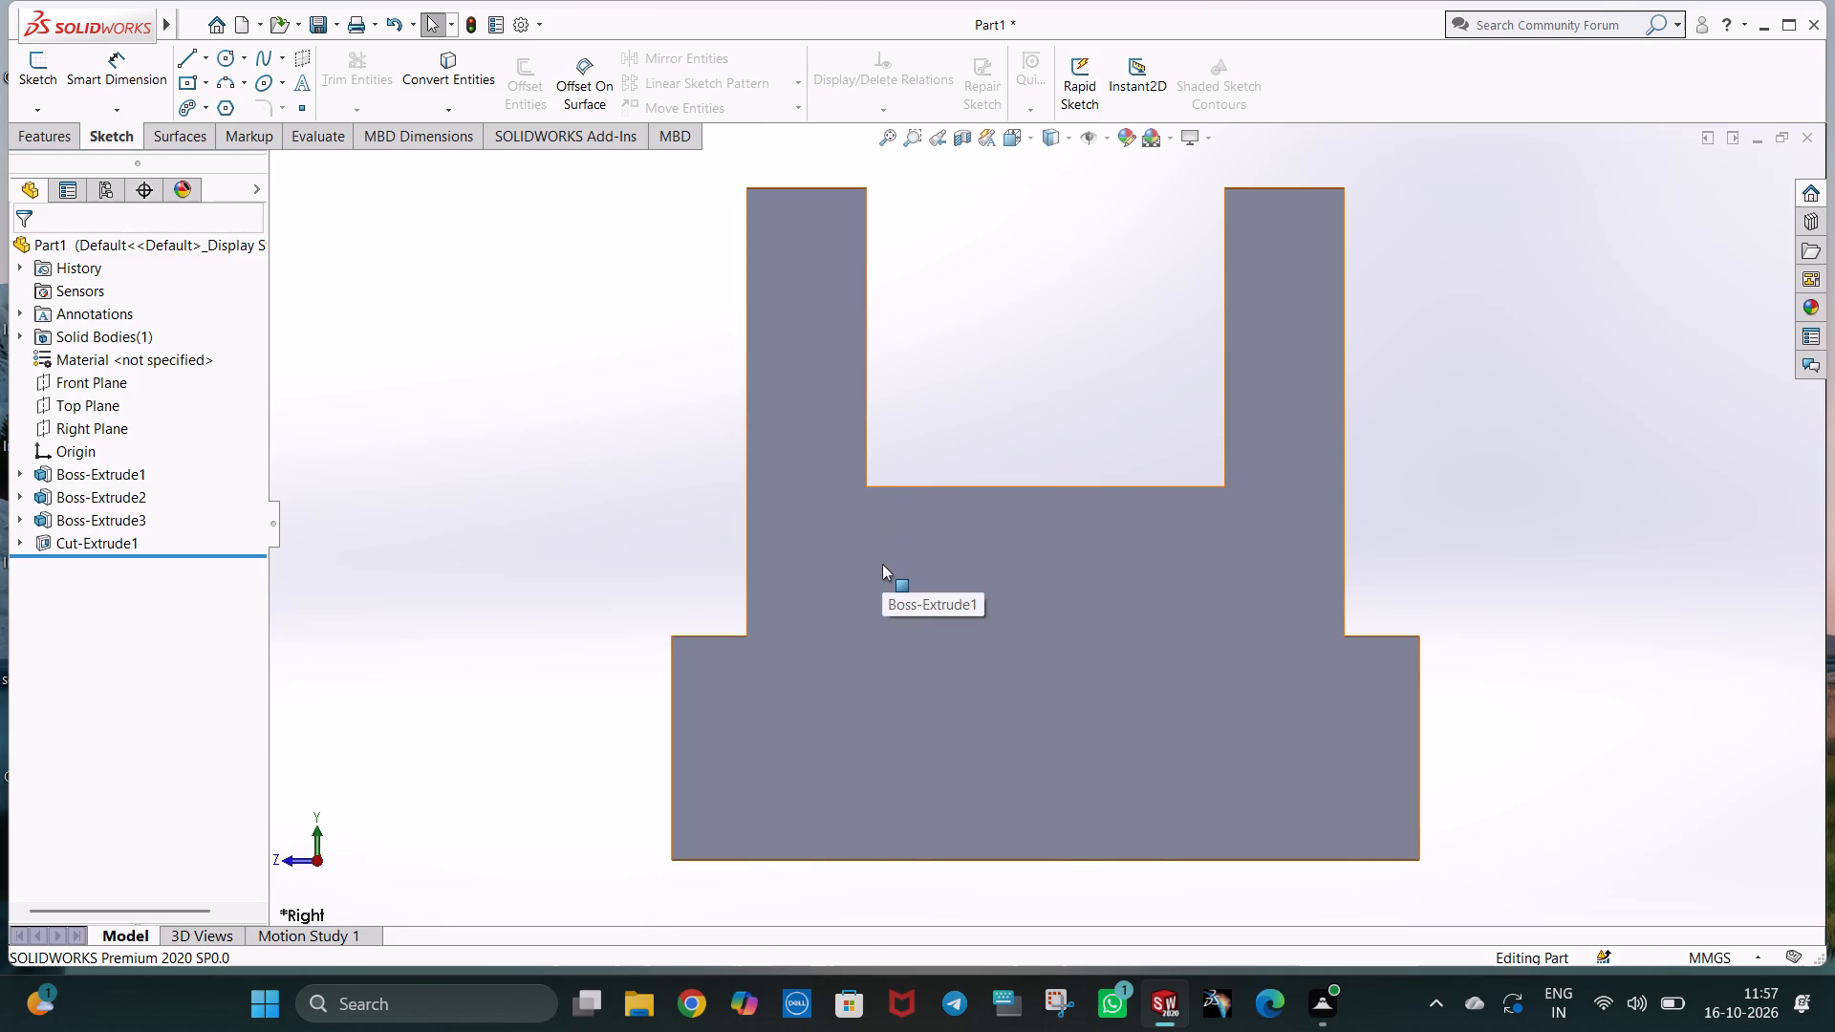
middle_drag(758, 583, 1013, 668)
scroll(1045, 716, up, 2)
middle_drag(1078, 663, 1087, 721)
middle_drag(778, 630, 774, 751)
middle_drag(1624, 729, 1591, 640)
scroll(1533, 700, up, 1)
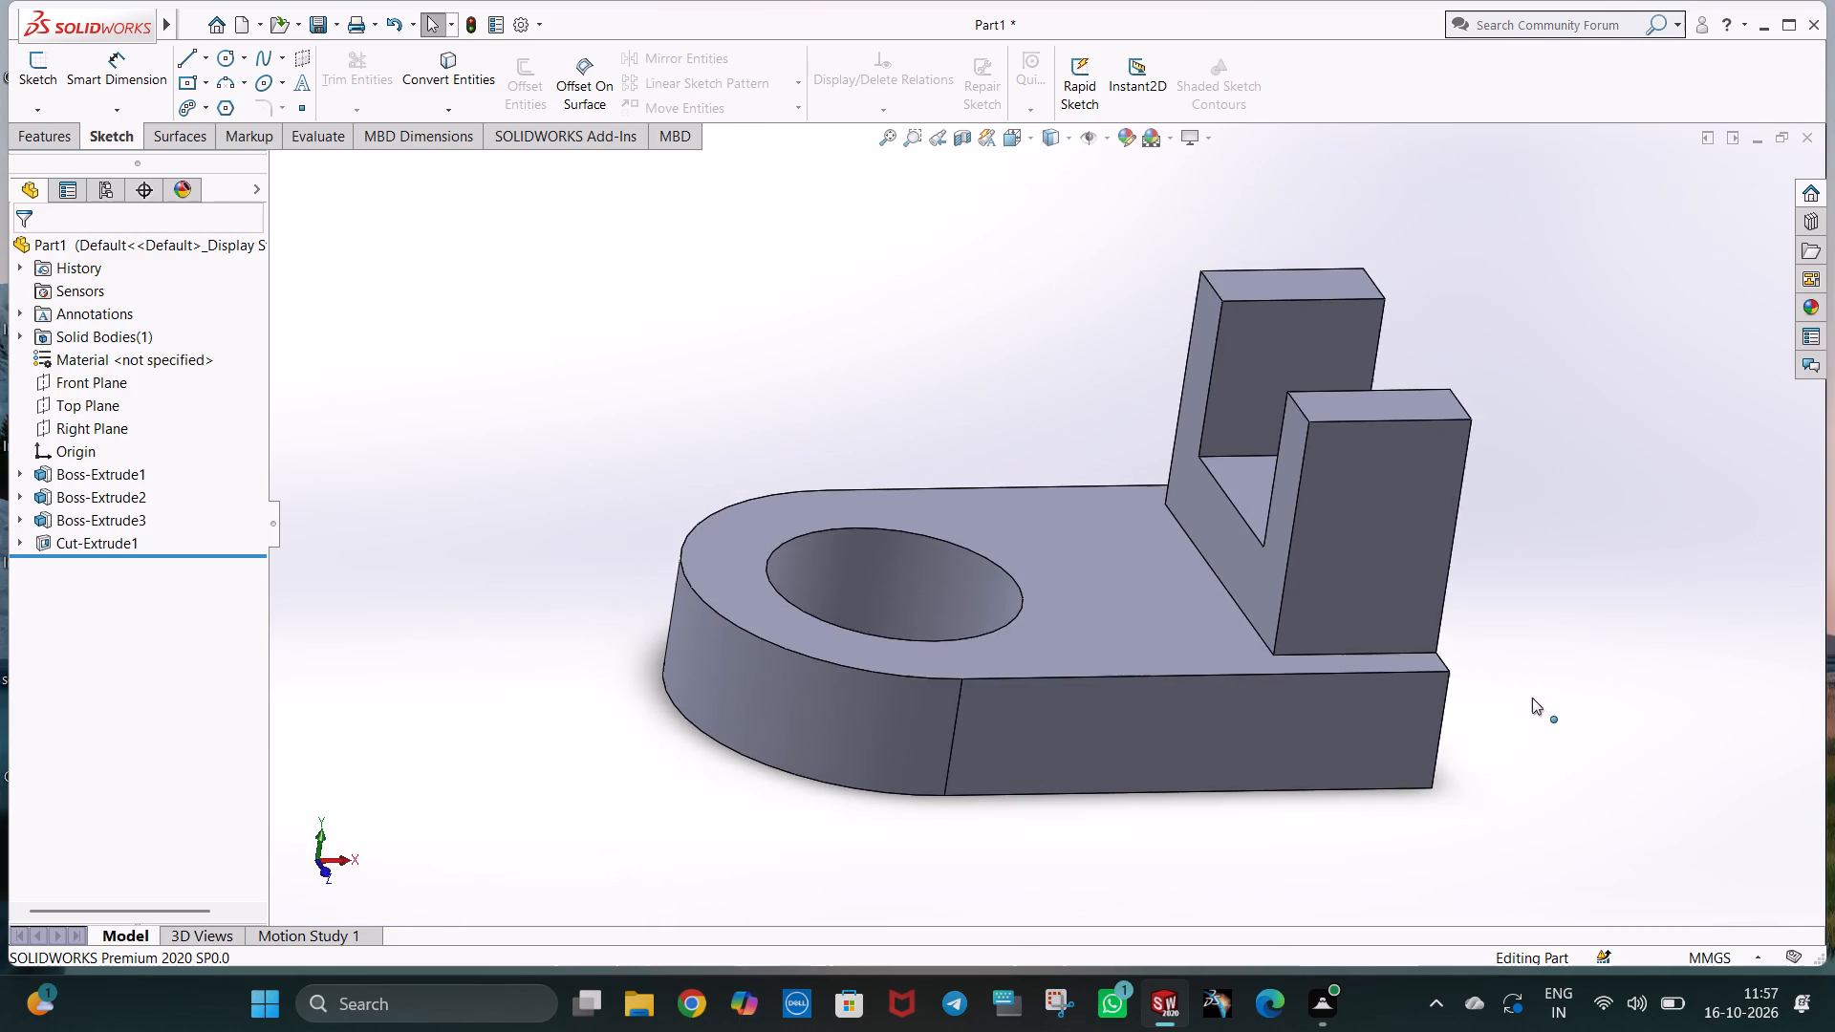
scroll(1390, 720, up, 1)
middle_drag(963, 849, 1031, 894)
middle_drag(971, 623, 949, 573)
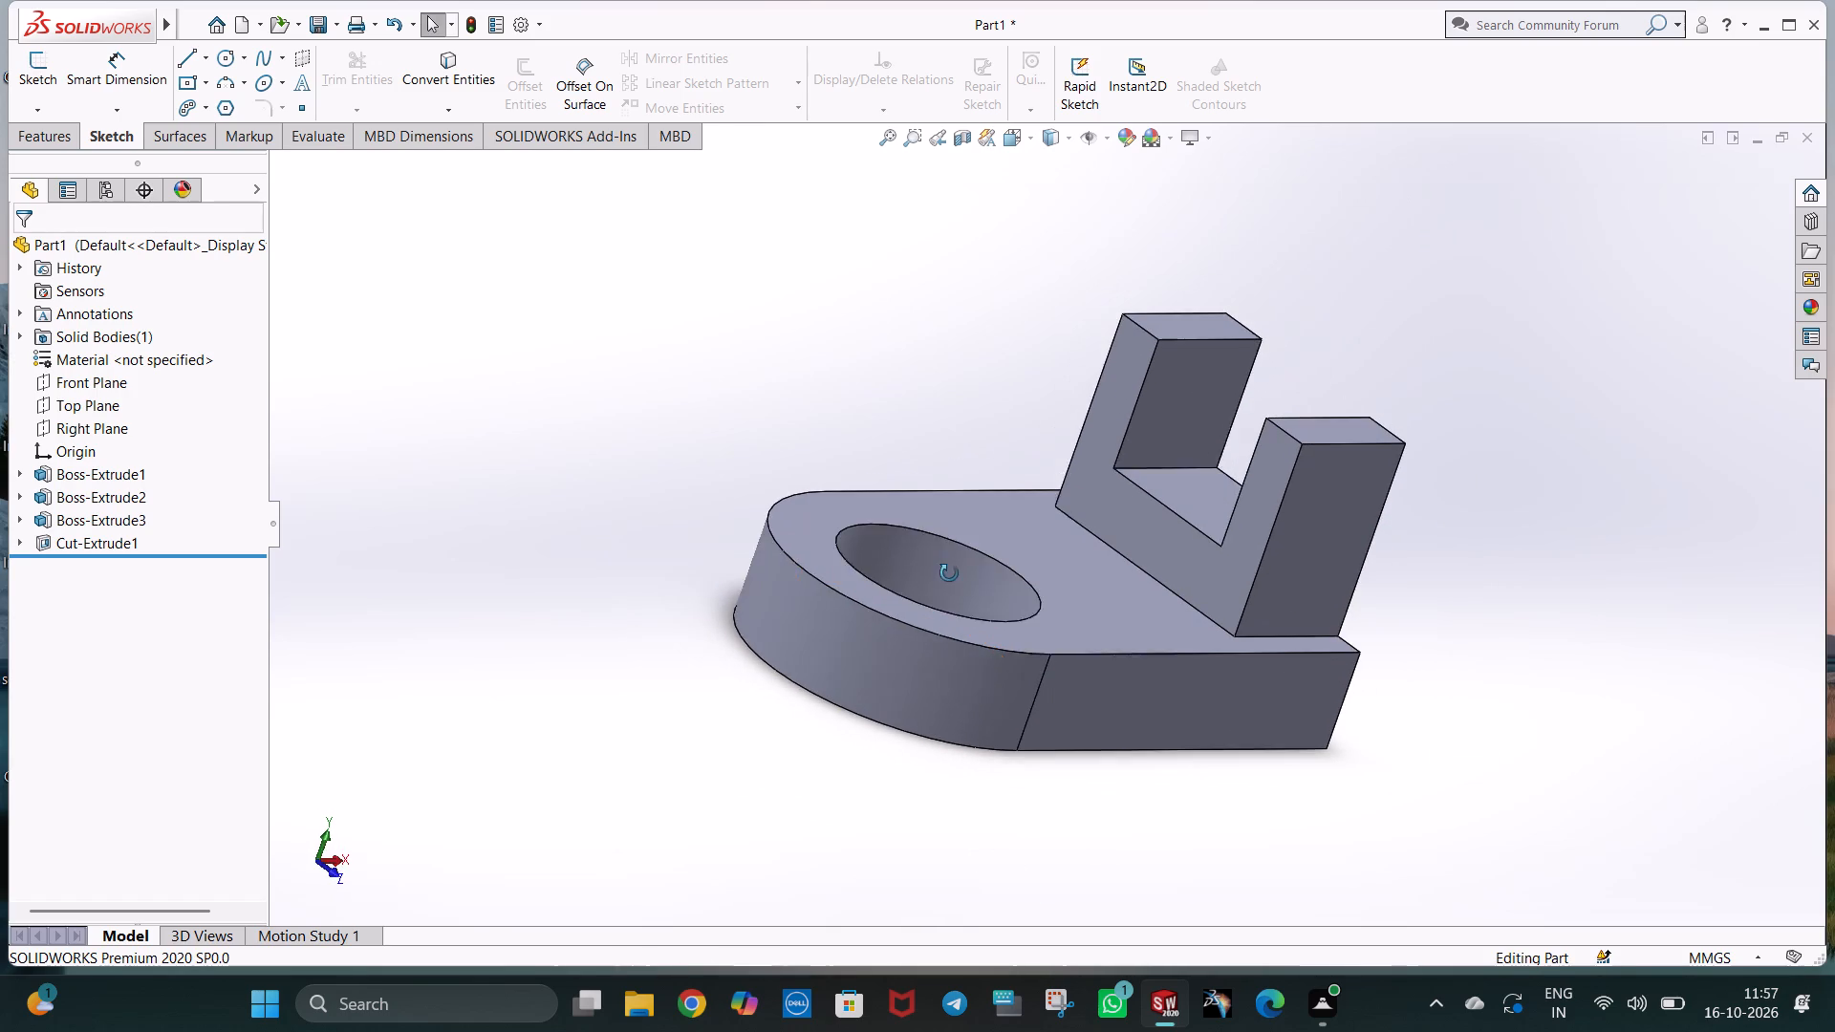
middle_drag(949, 573, 948, 571)
middle_drag(869, 534, 817, 591)
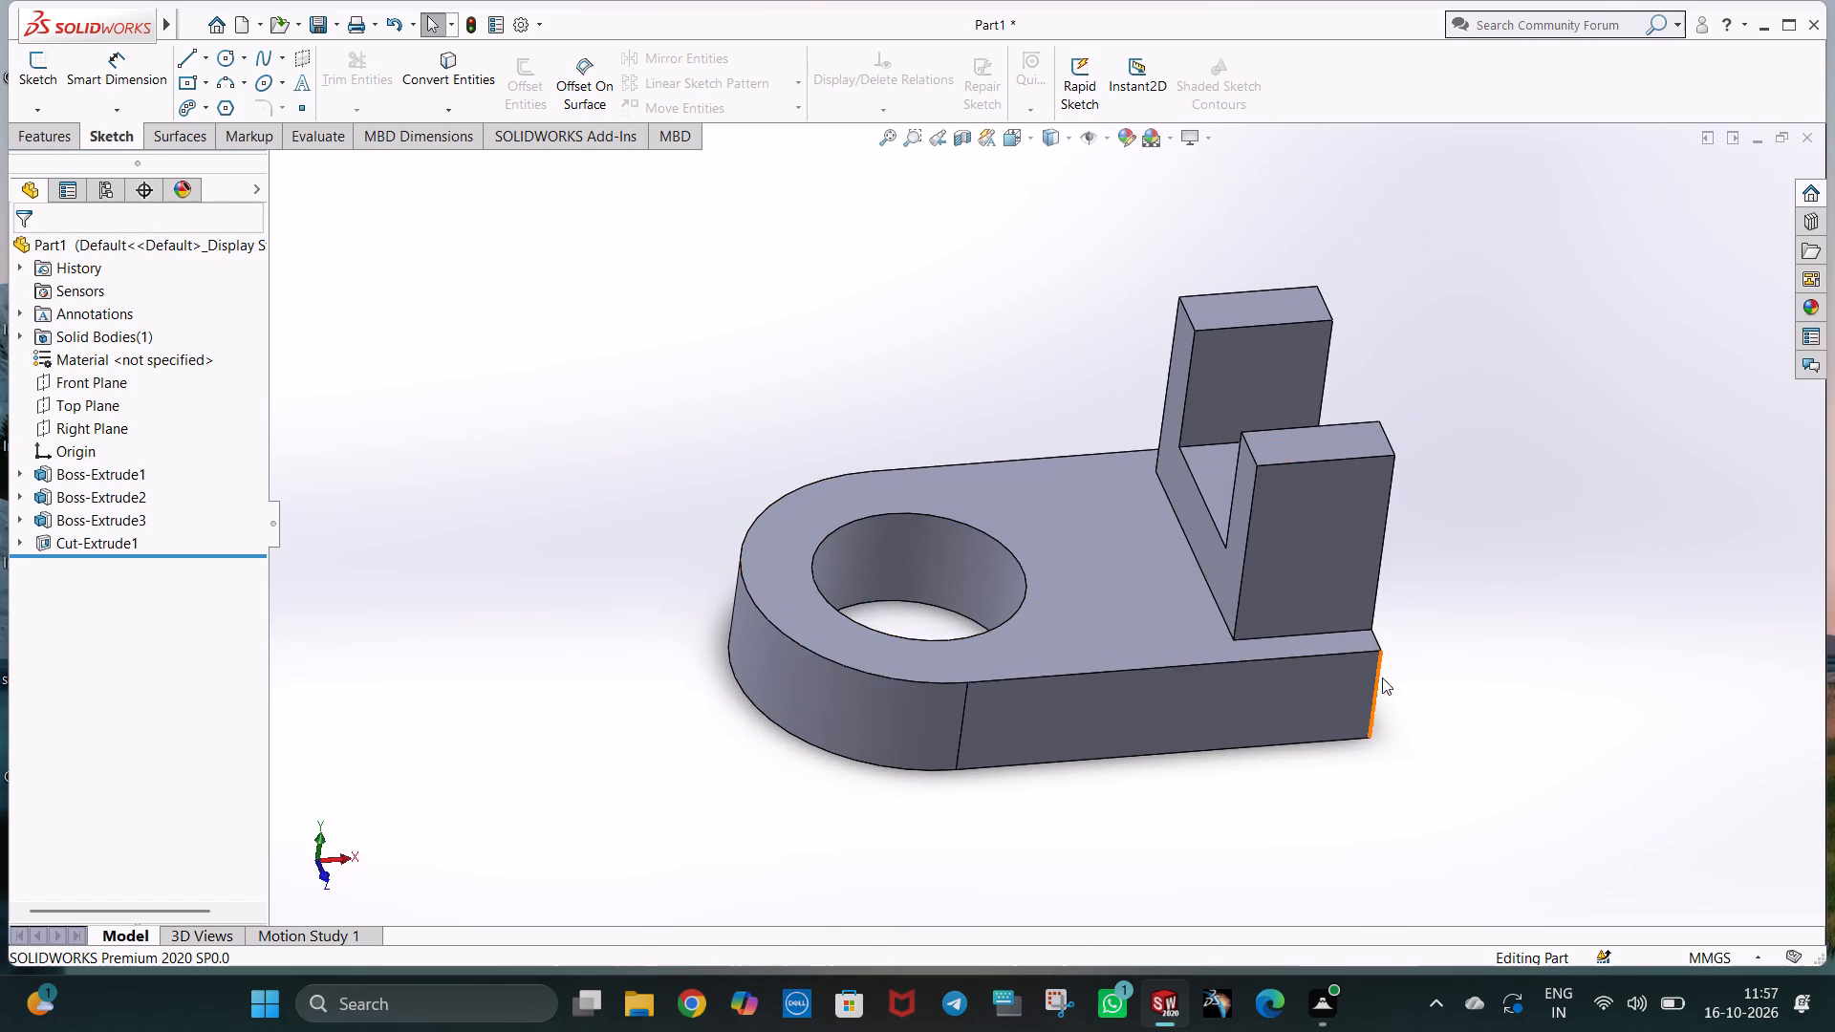
middle_drag(1382, 677, 1389, 622)
middle_drag(916, 712, 959, 788)
scroll(916, 712, down, 1)
scroll(1163, 617, up, 1)
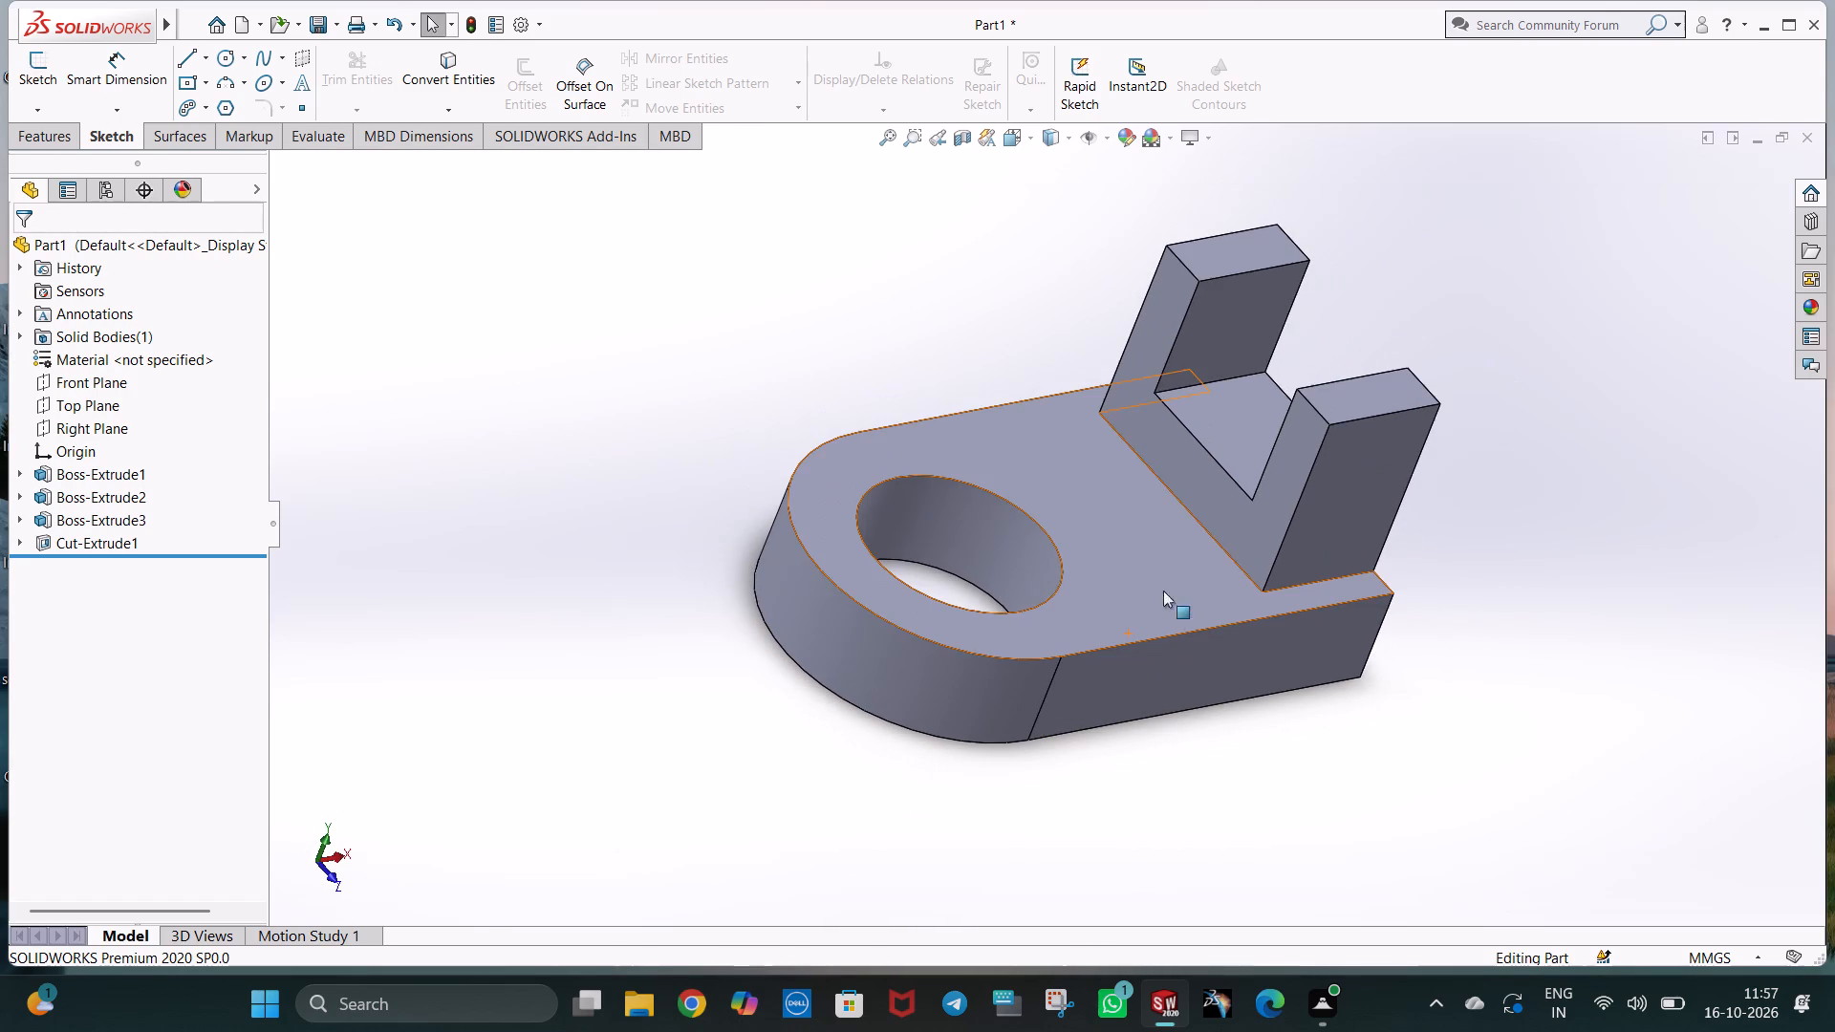
middle_drag(1015, 365, 982, 327)
middle_drag(790, 579, 803, 598)
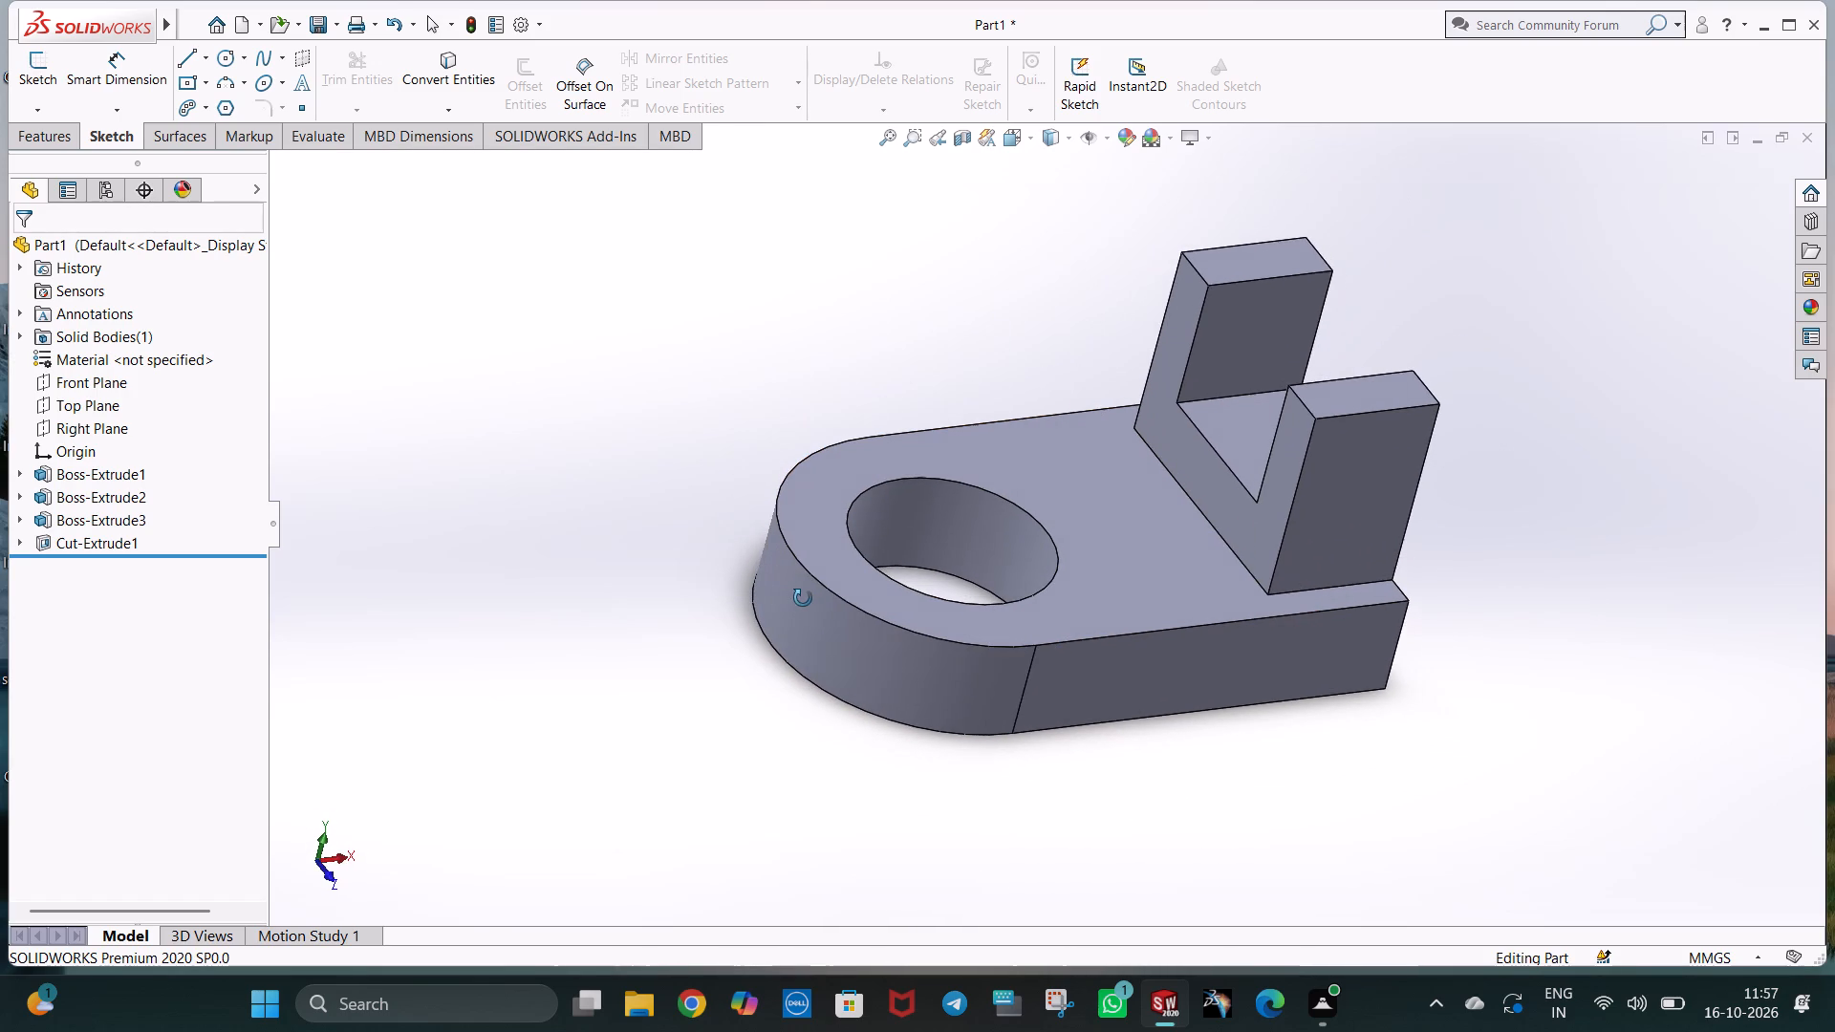
middle_drag(803, 598, 804, 591)
click(1500, 537)
middle_drag(1509, 521, 1504, 489)
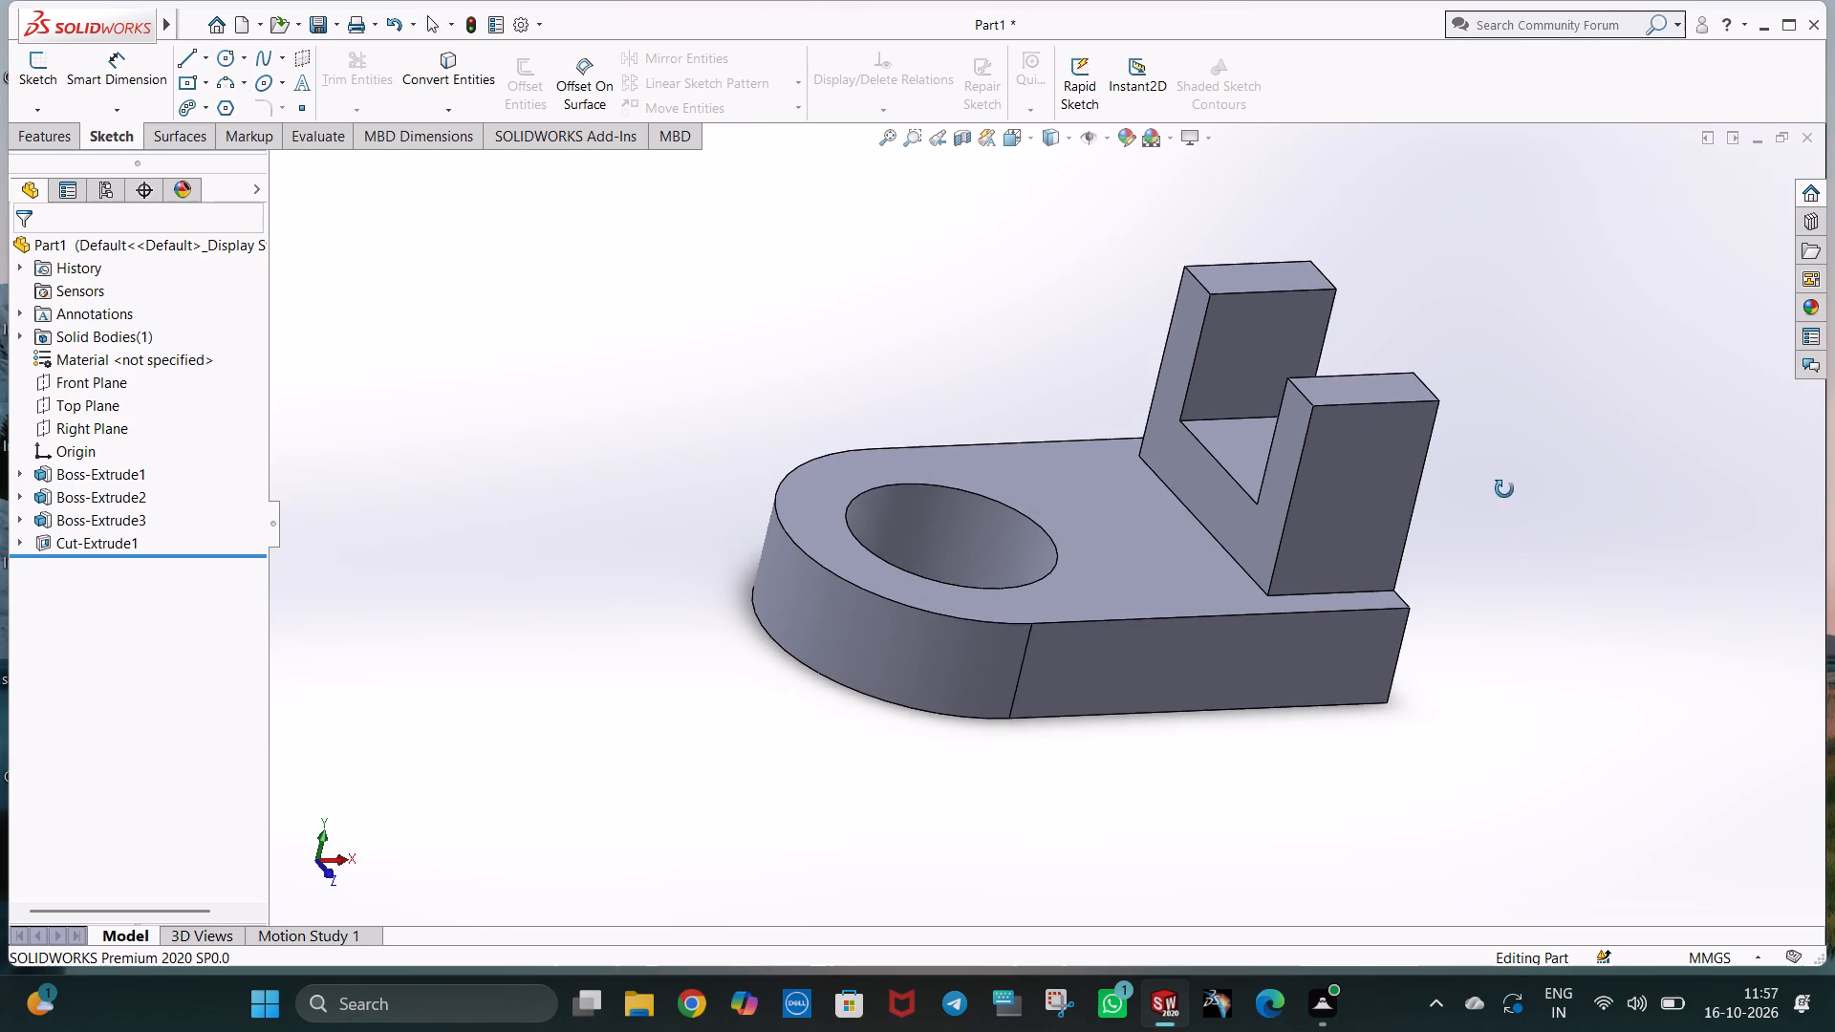
middle_drag(1504, 489, 1500, 479)
middle_drag(944, 613, 956, 631)
scroll(1039, 538, down, 1)
scroll(1039, 527, up, 2)
scroll(1039, 525, down, 2)
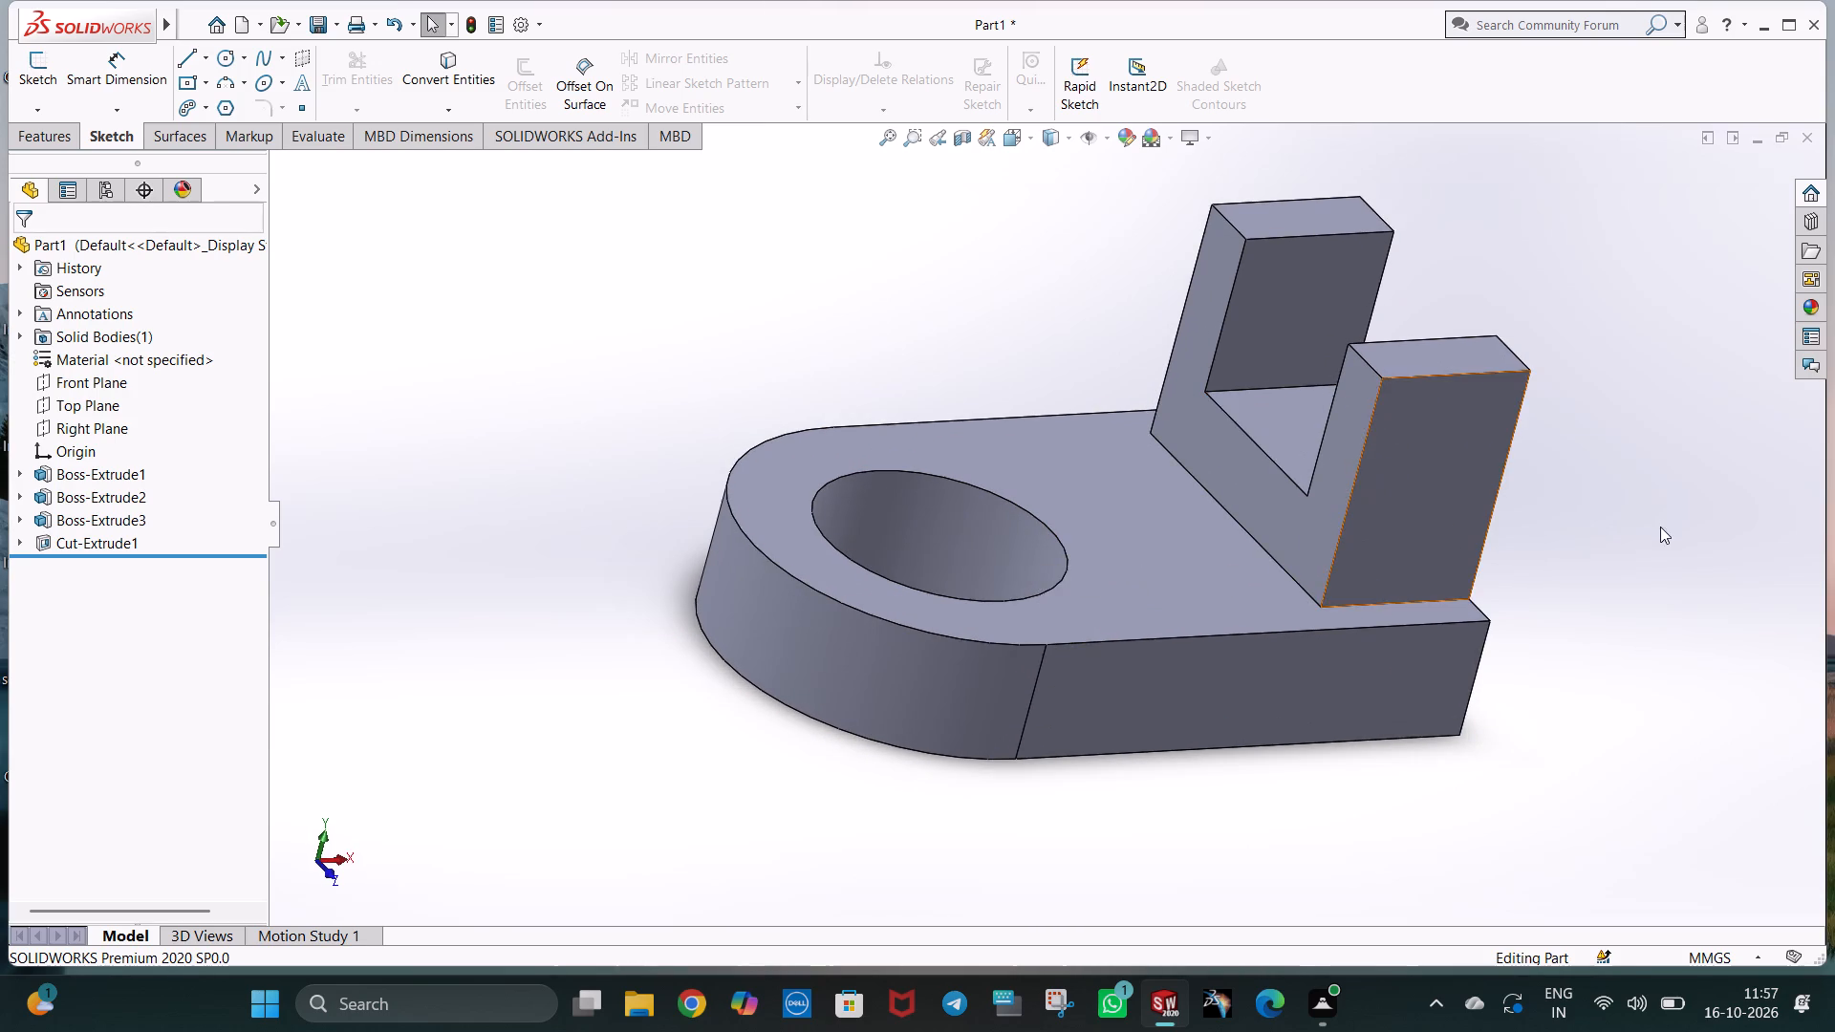
middle_drag(1663, 527, 1635, 499)
middle_drag(956, 830, 987, 871)
middle_drag(822, 587, 817, 591)
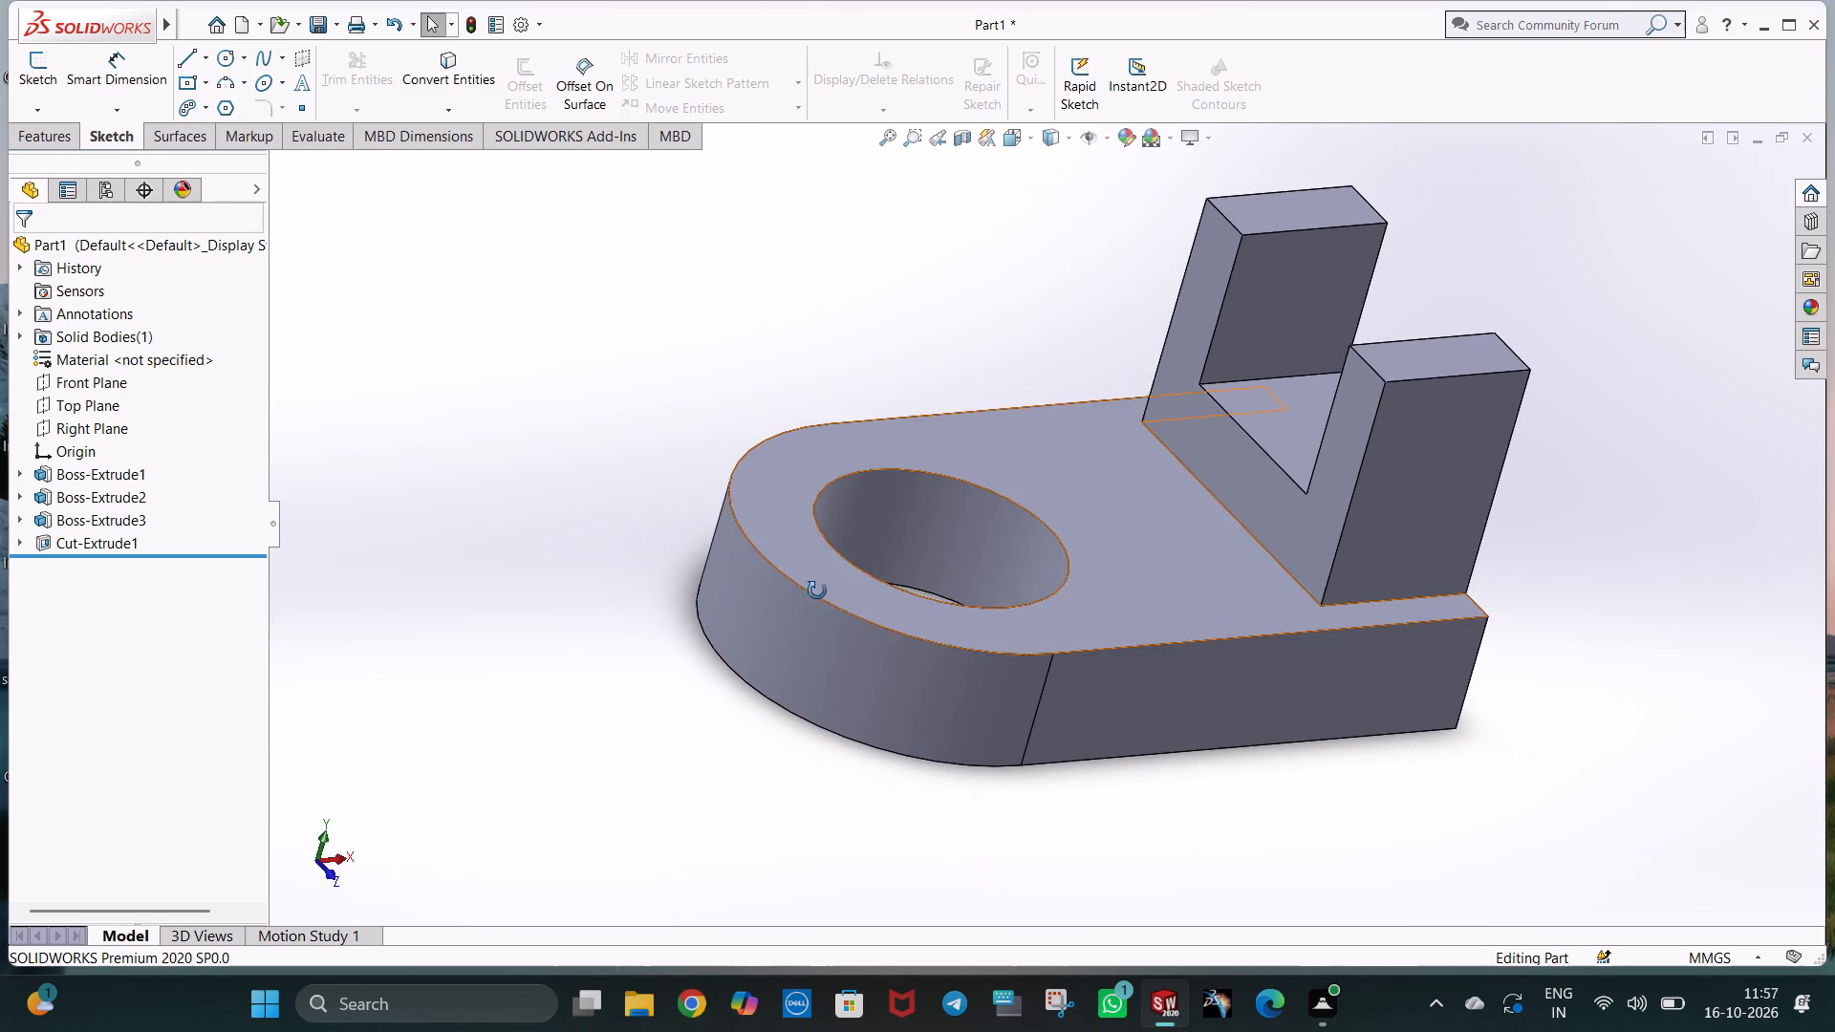
middle_drag(817, 591, 811, 609)
scroll(1117, 686, up, 1)
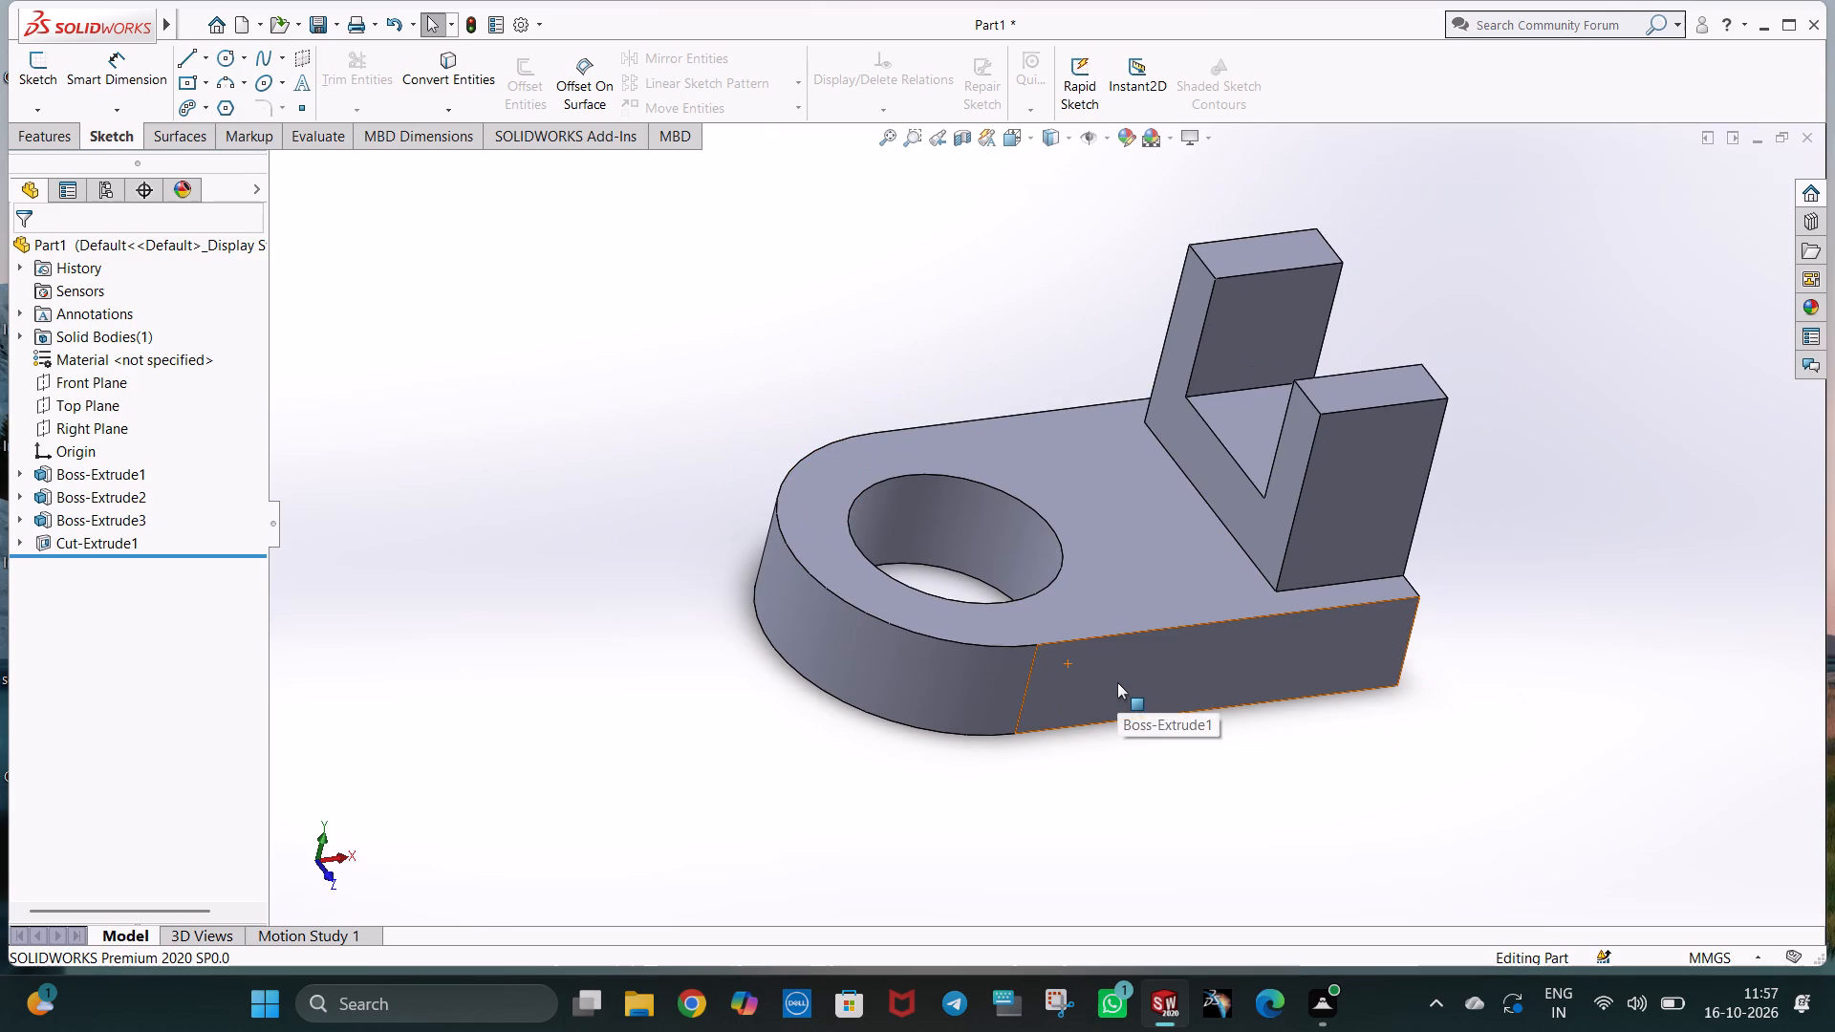
scroll(1371, 621, down, 1)
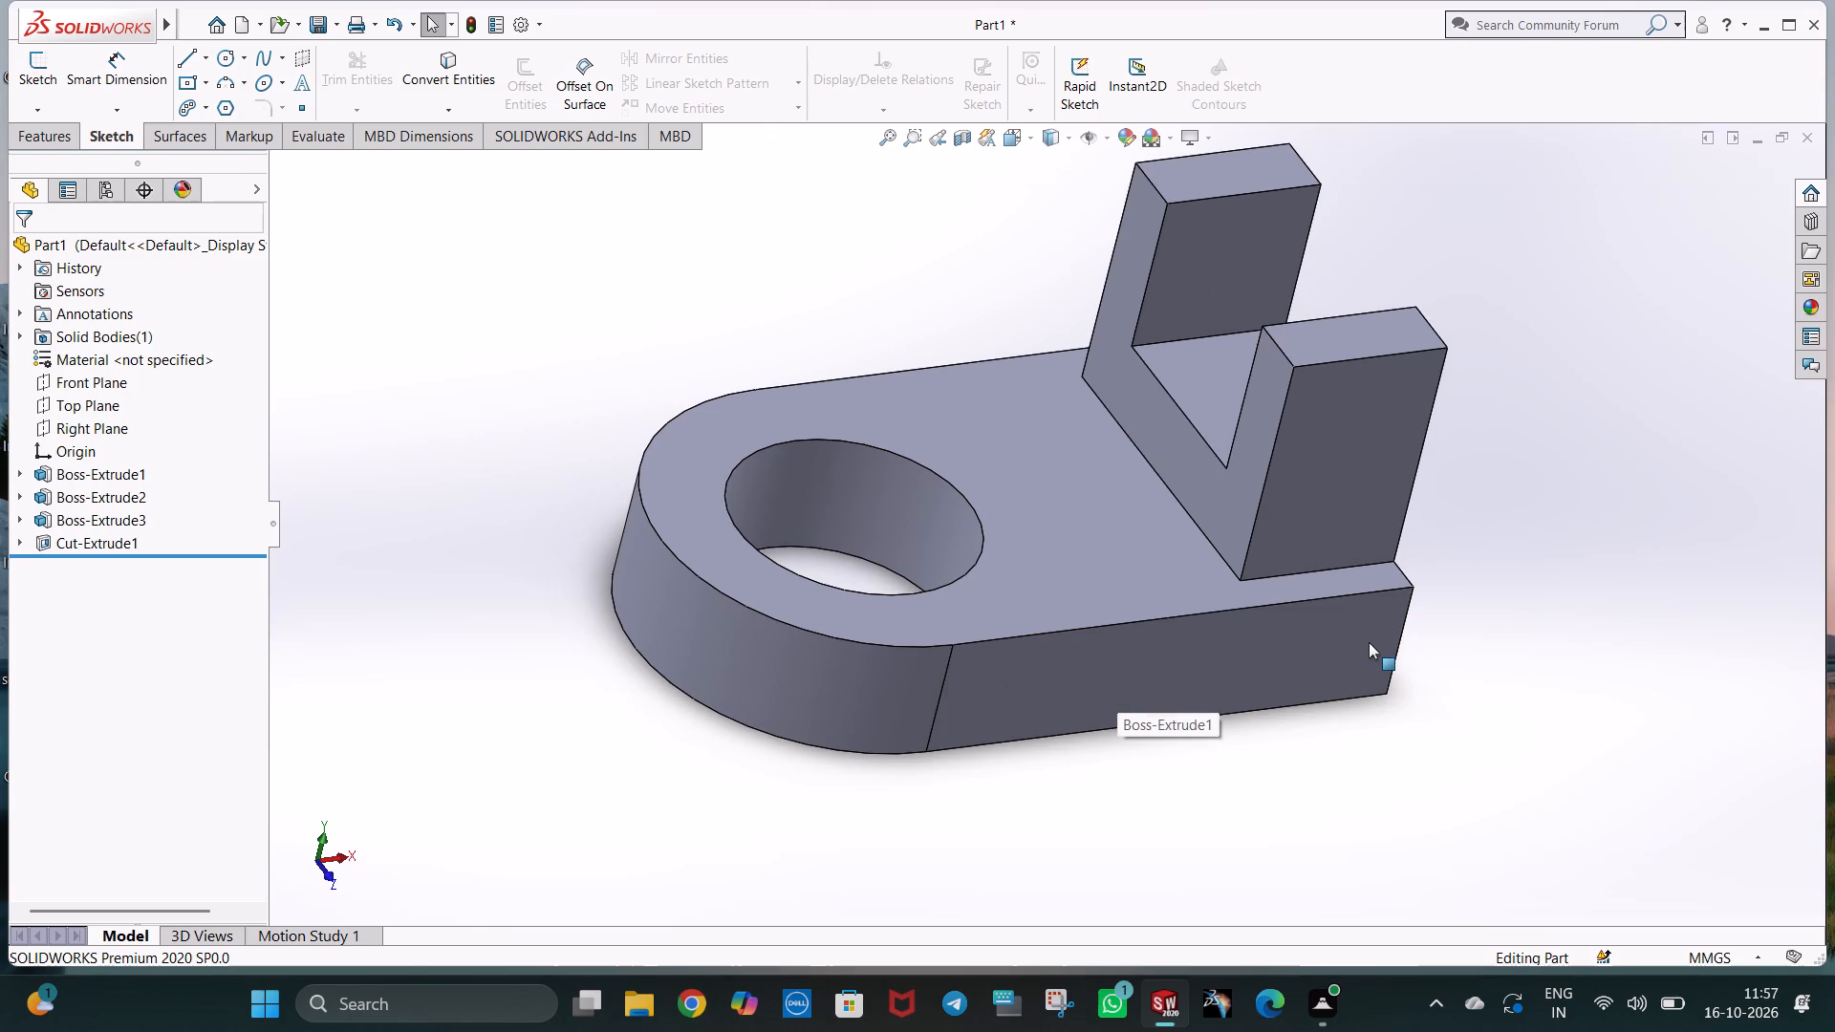
middle_drag(1328, 788, 1323, 676)
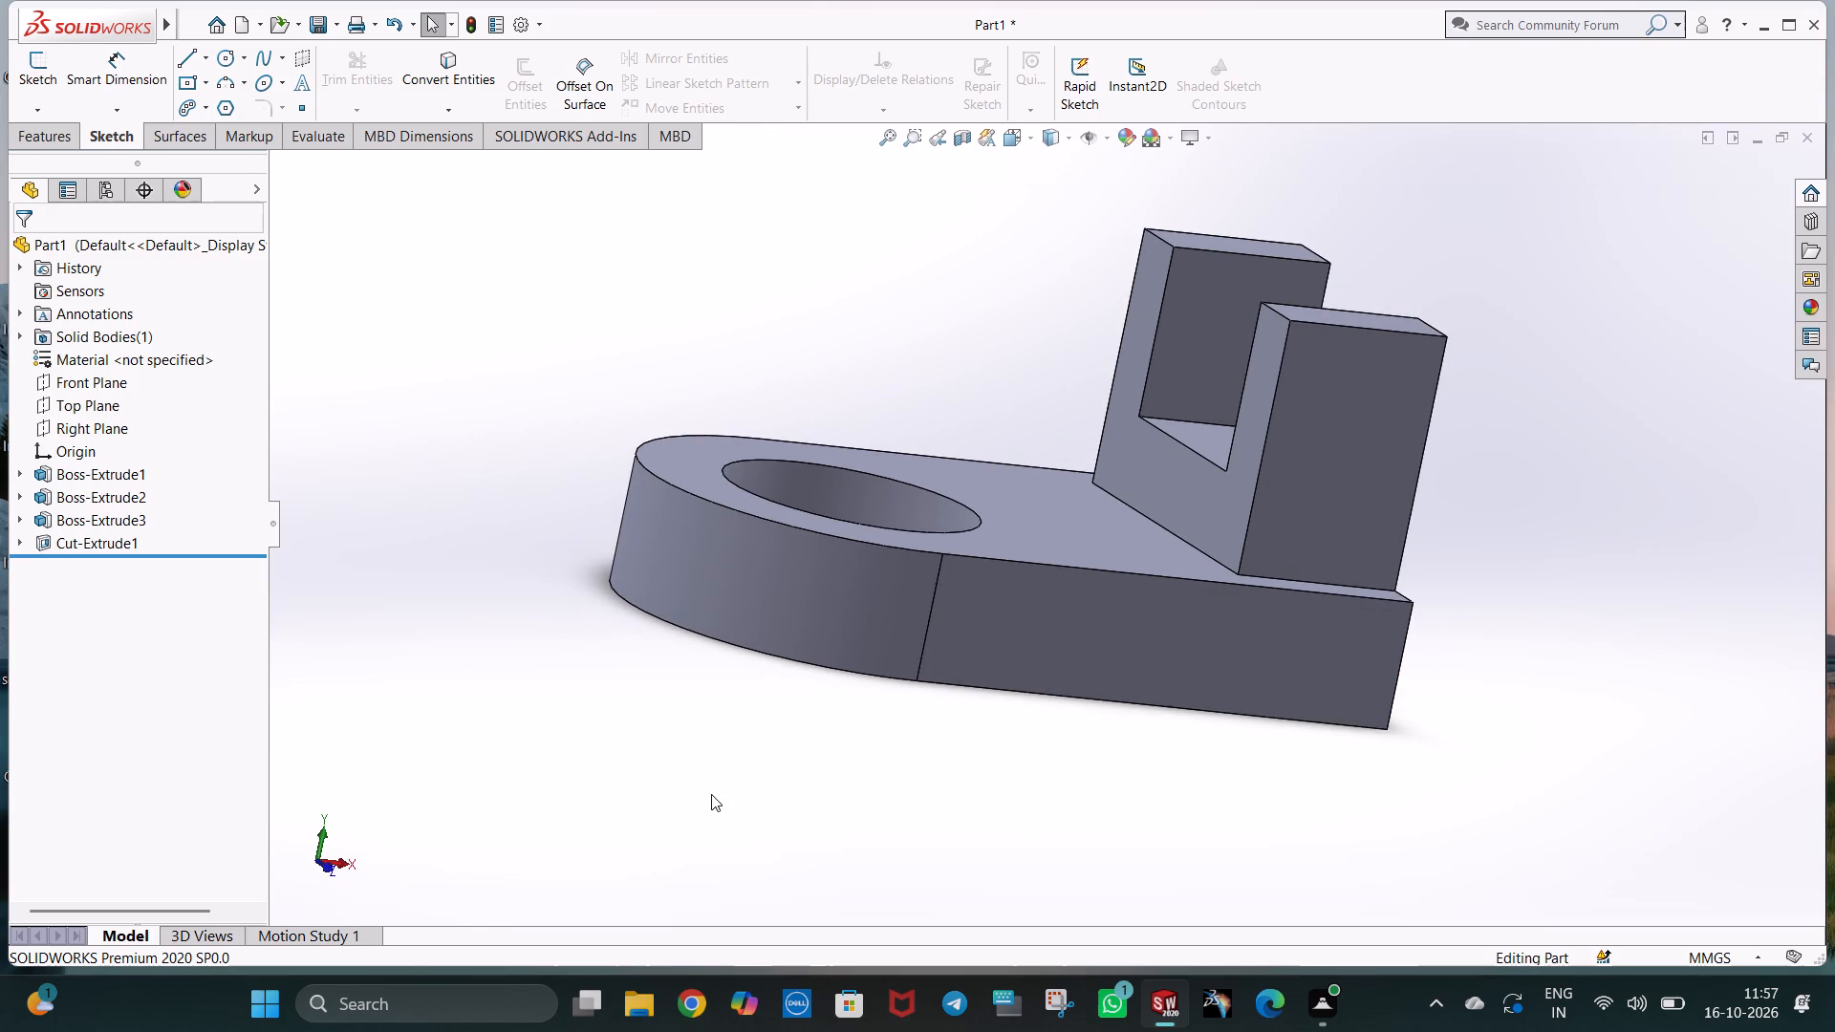
middle_drag(711, 794, 840, 871)
middle_drag(974, 614, 863, 674)
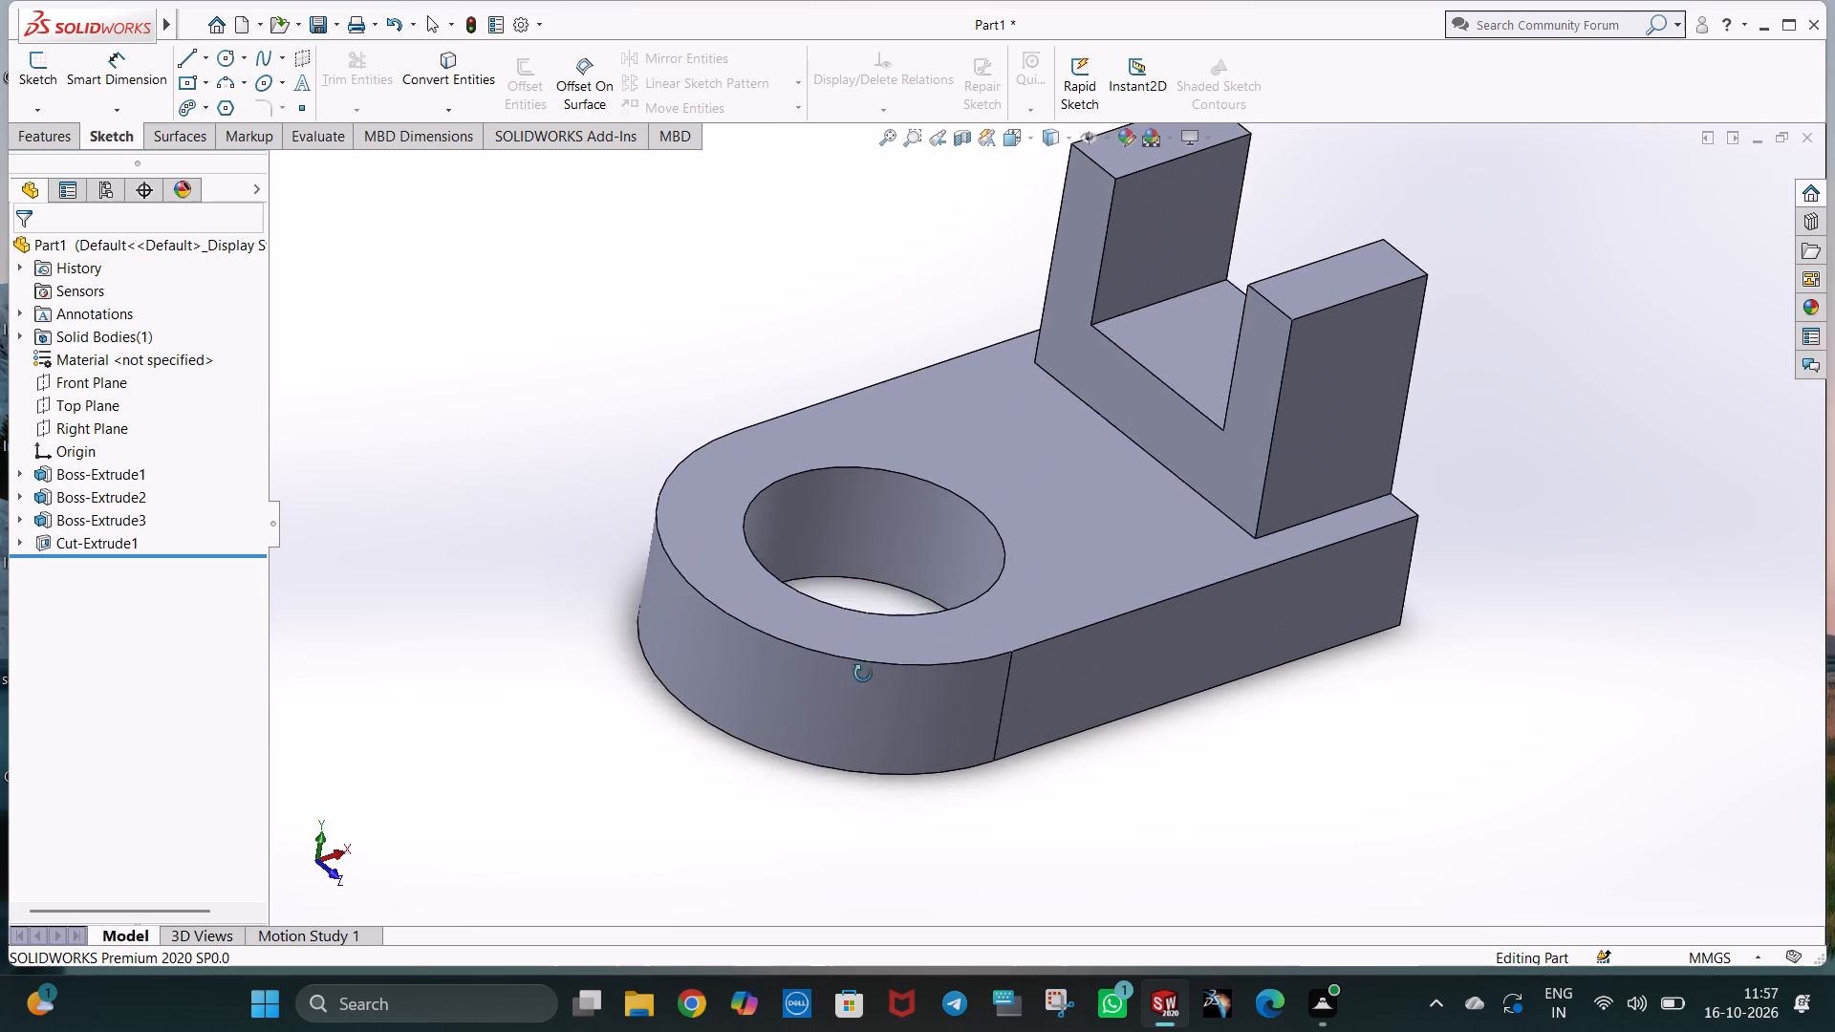
middle_drag(863, 674, 857, 681)
scroll(1048, 496, up, 1)
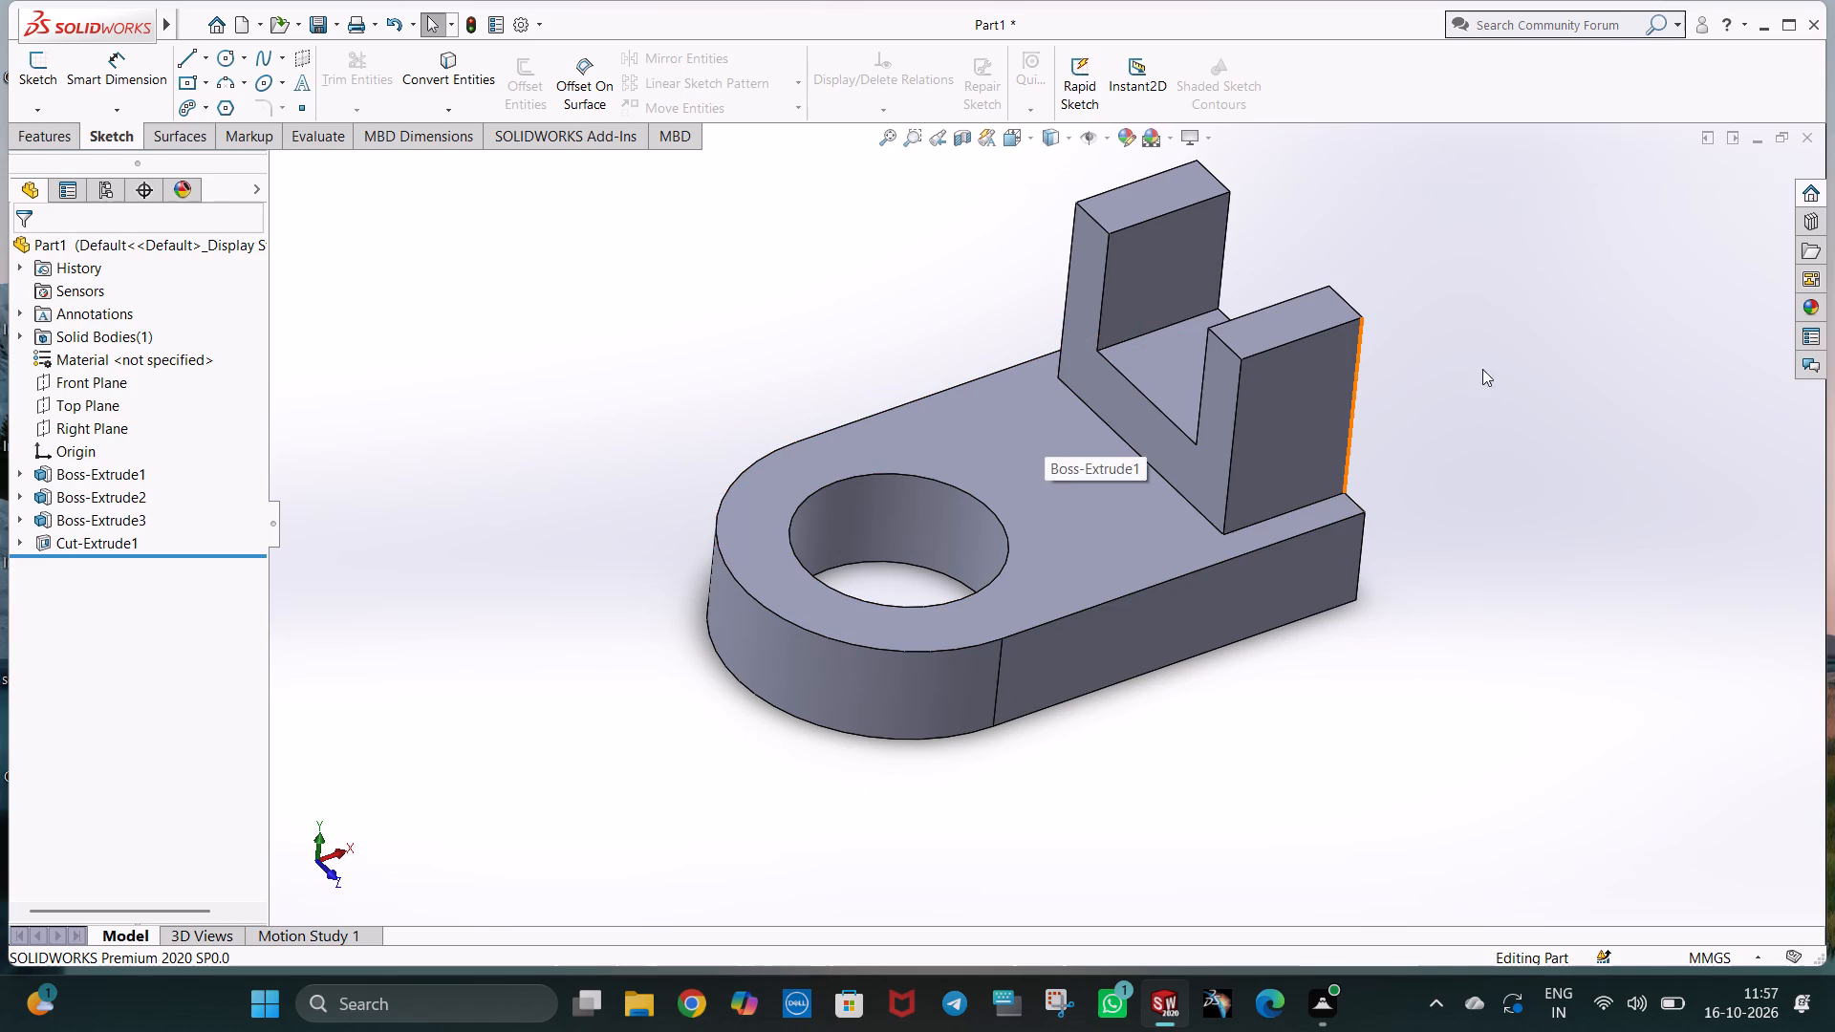
scroll(1546, 380, up, 1)
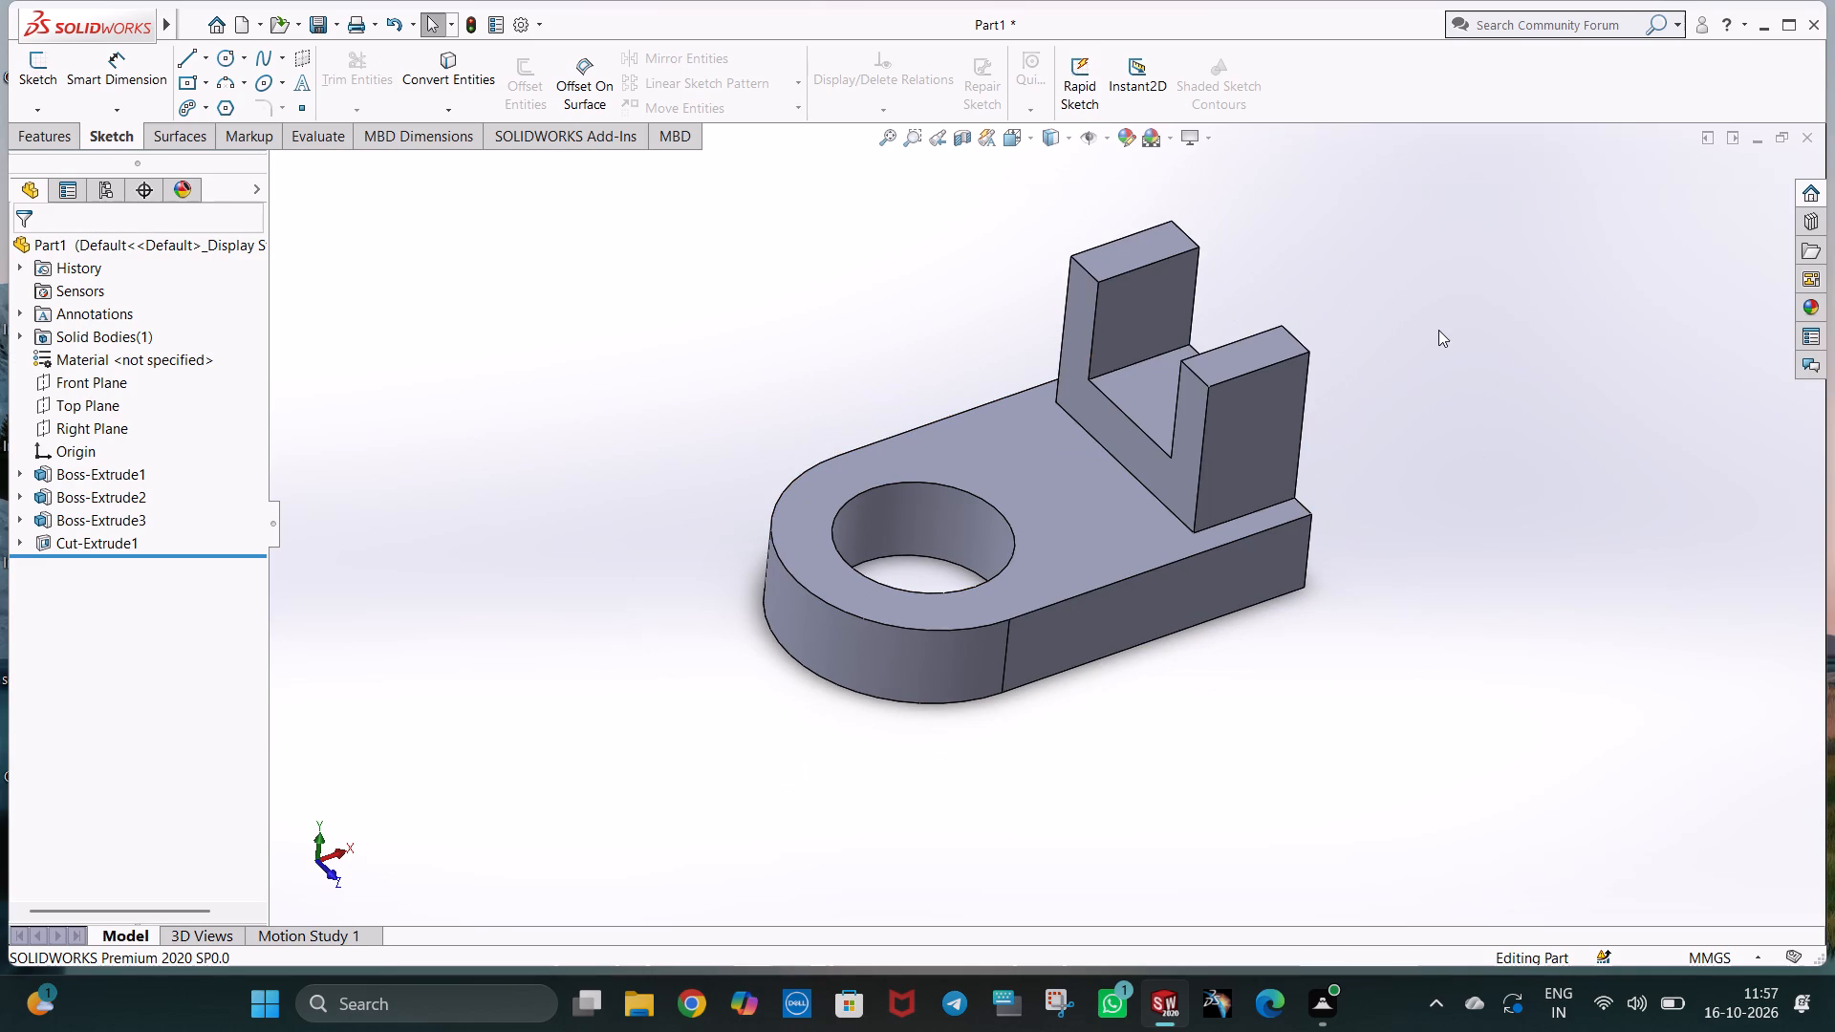
scroll(1438, 330, down, 1)
scroll(445, 609, up, 1)
scroll(445, 609, down, 1)
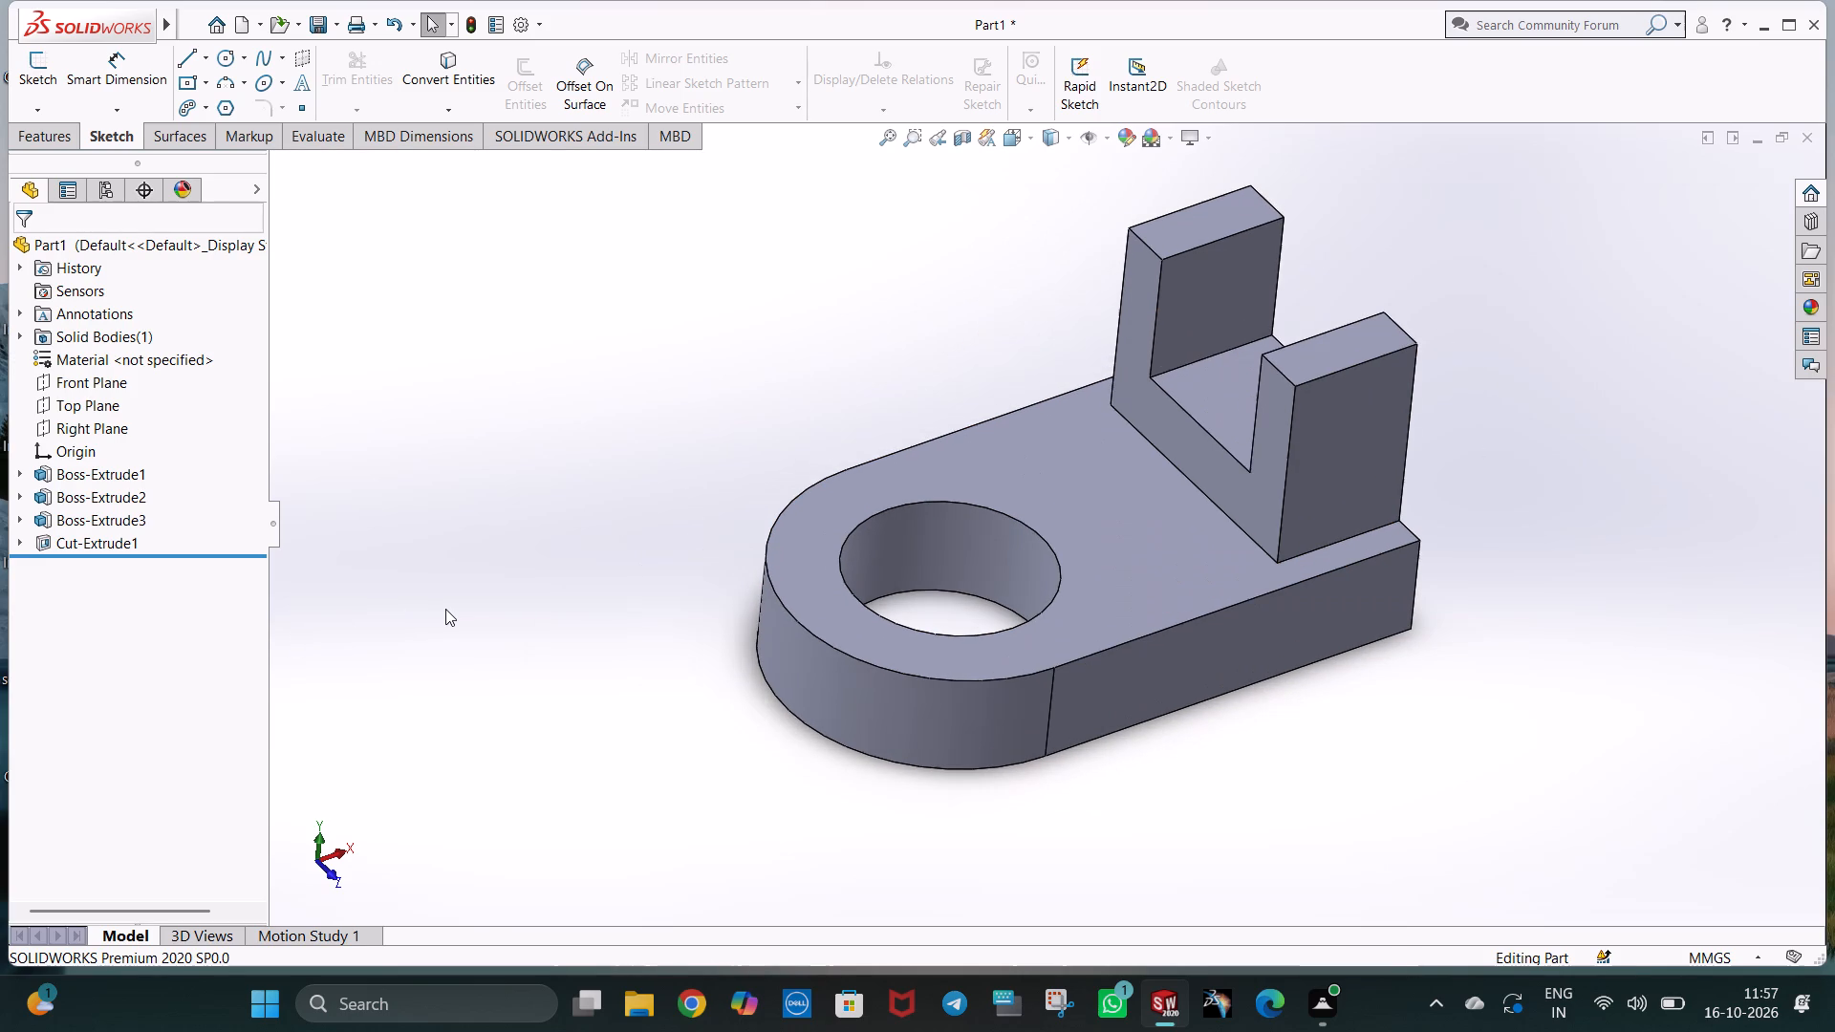
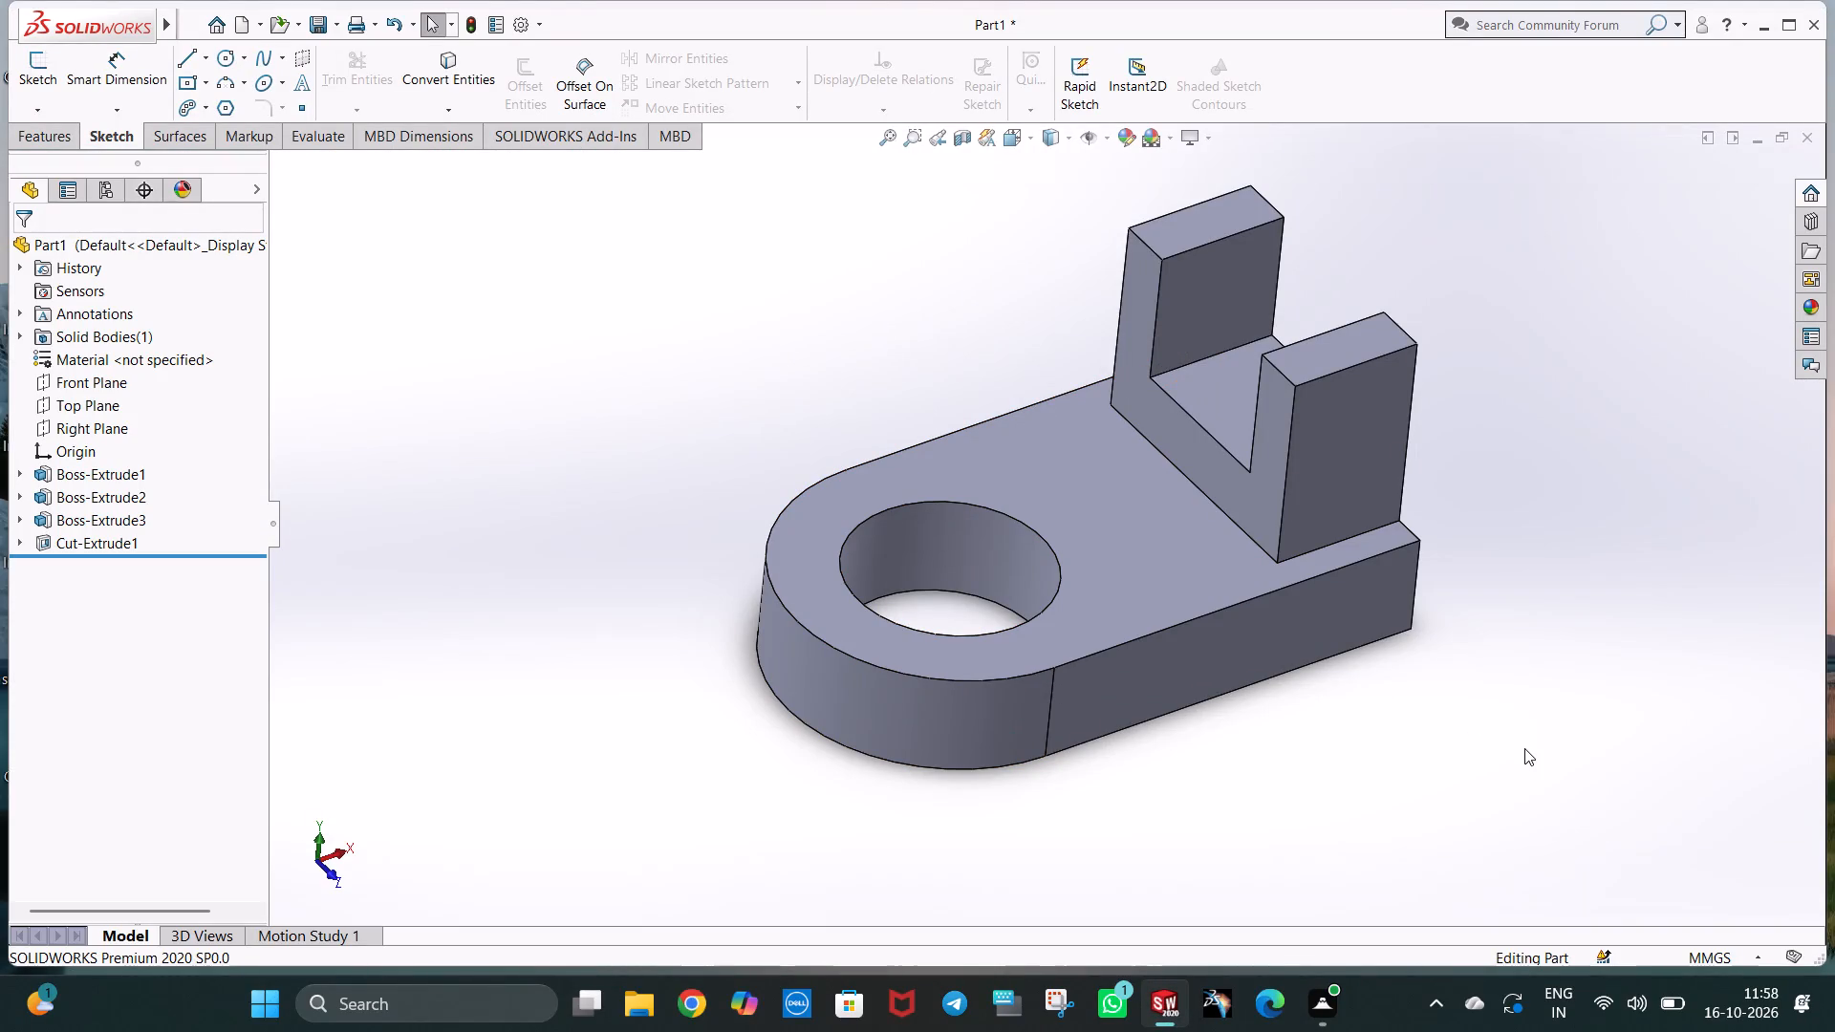
Save the part to the Desktop as Slotted coupler flange in SOLIDWORKS Part format, replacing the existing file of that name.
key(ctrl+s)
key(BackSpace)
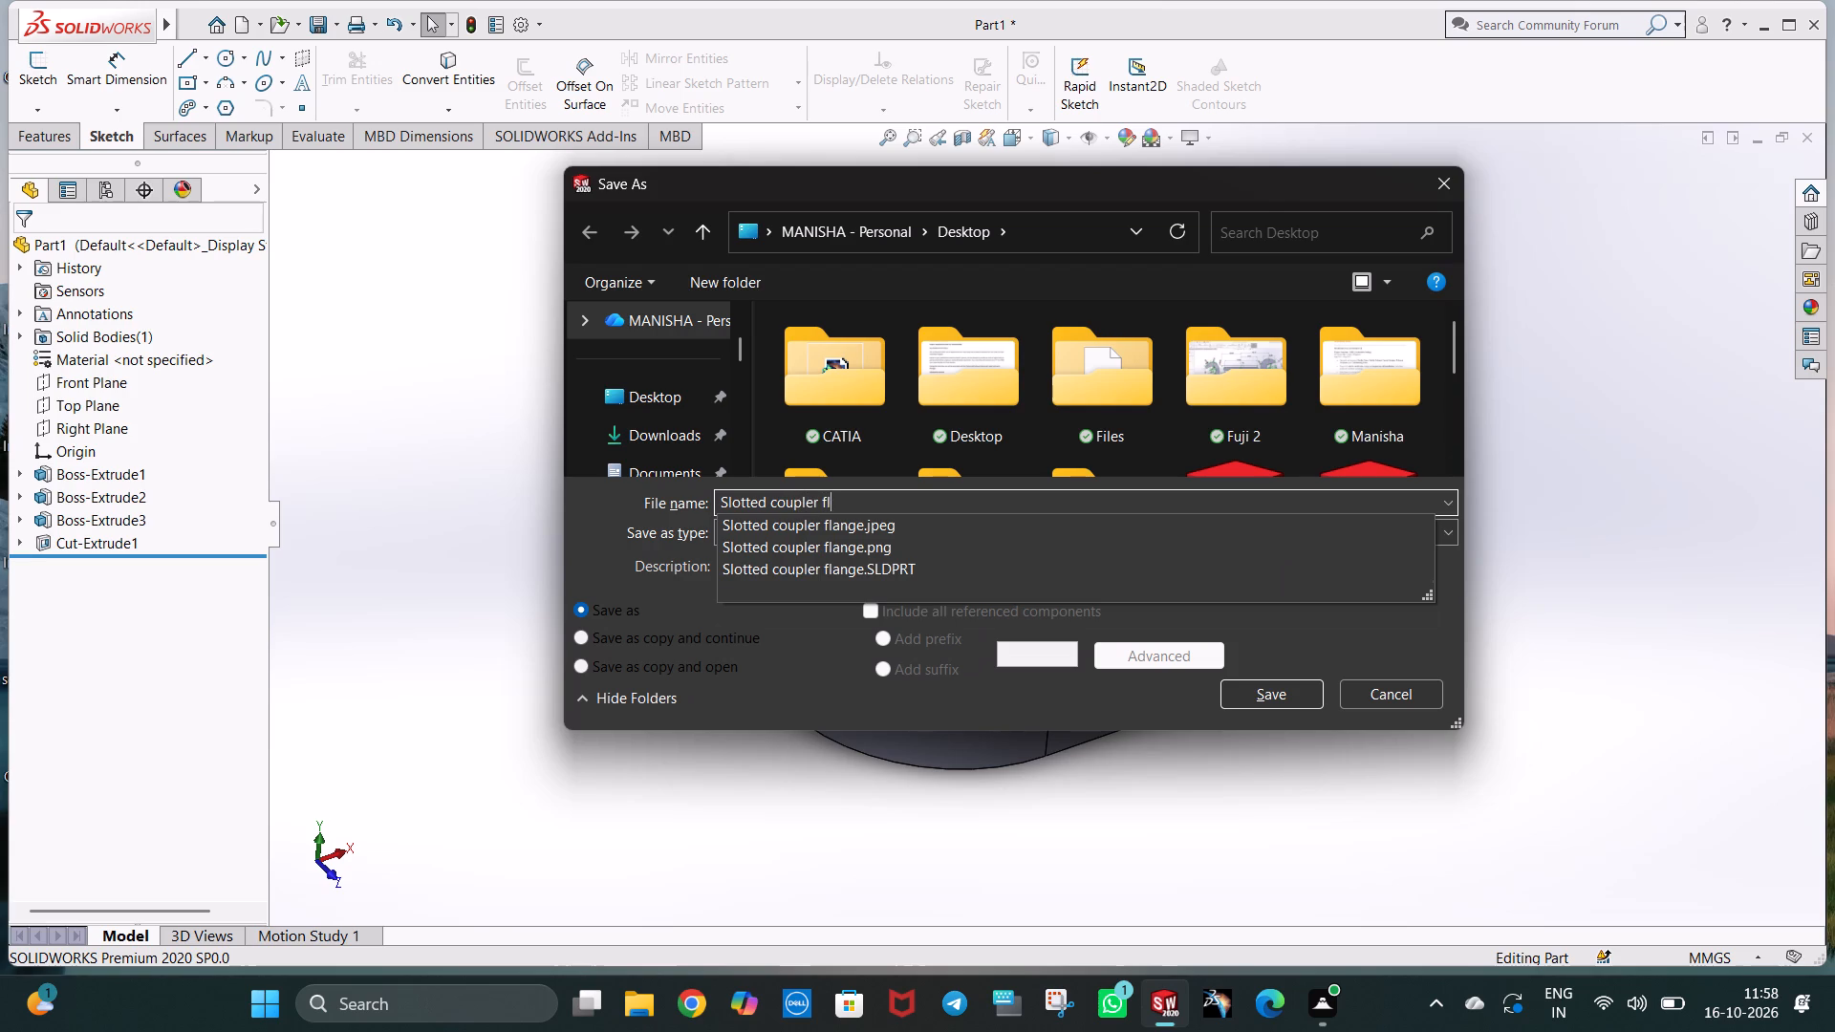
click(658, 407)
click(1251, 701)
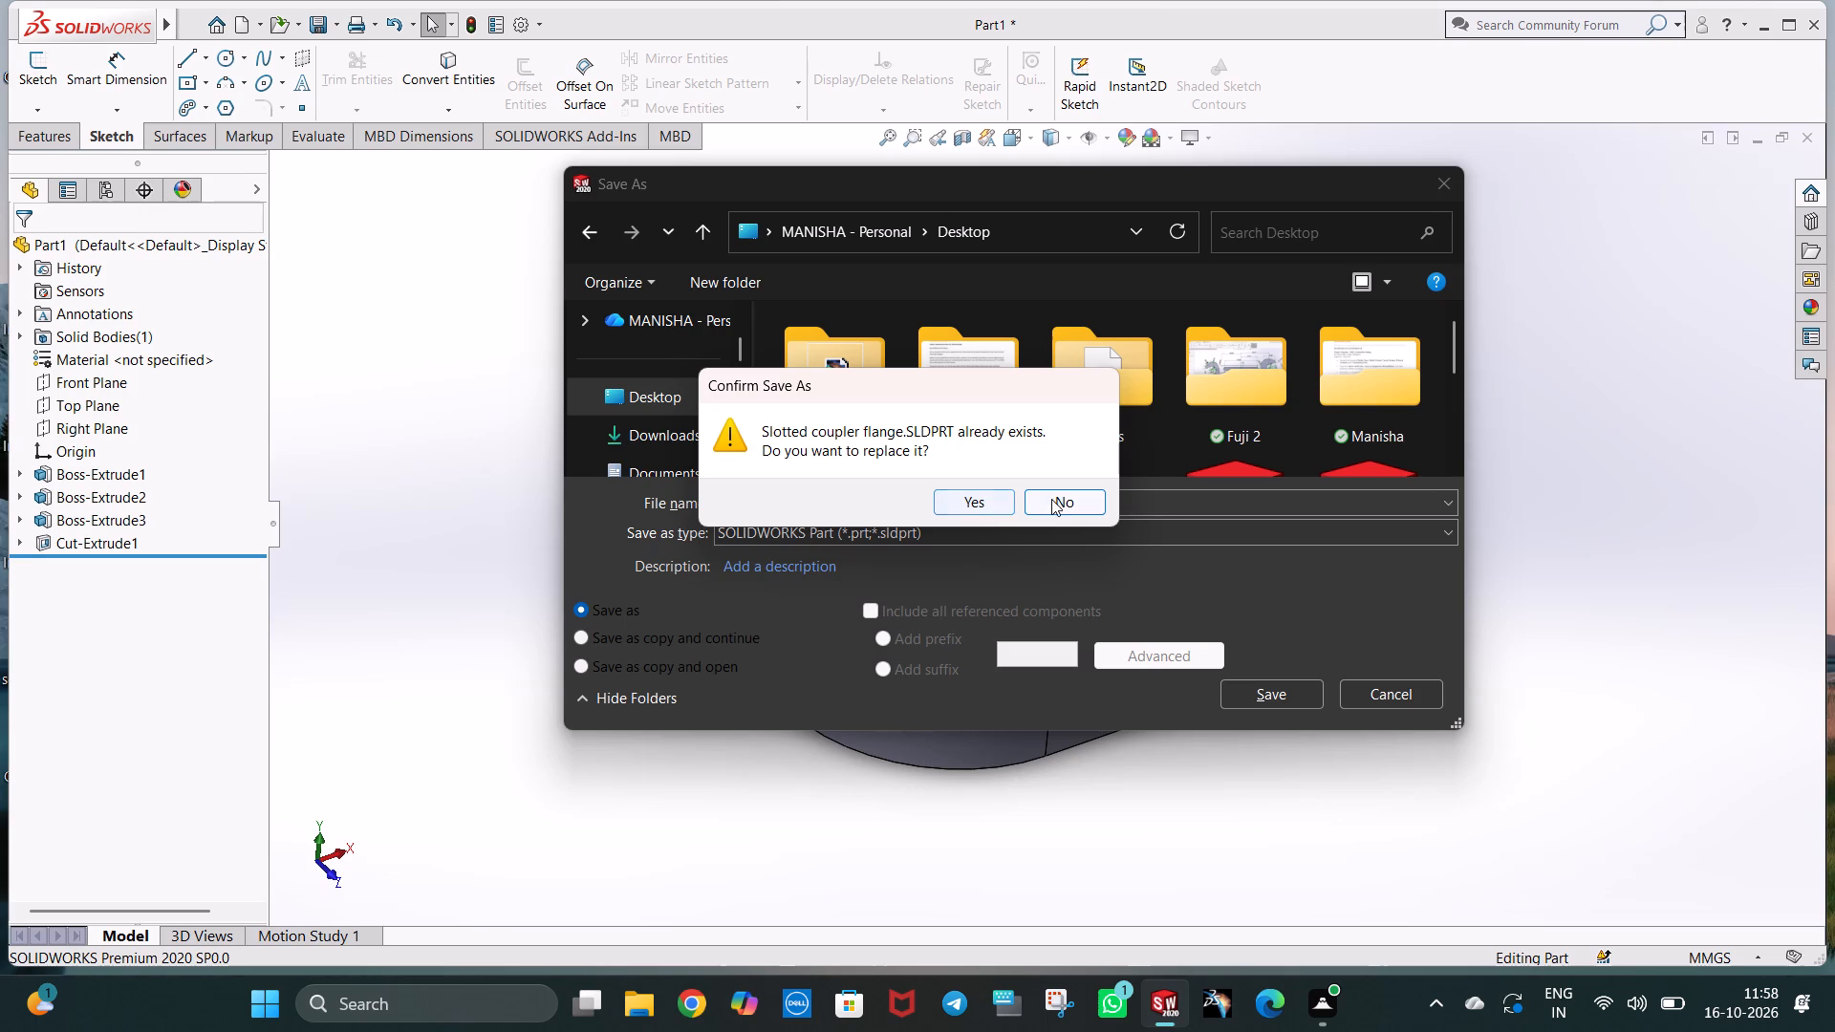
click(1618, 616)
click(964, 502)
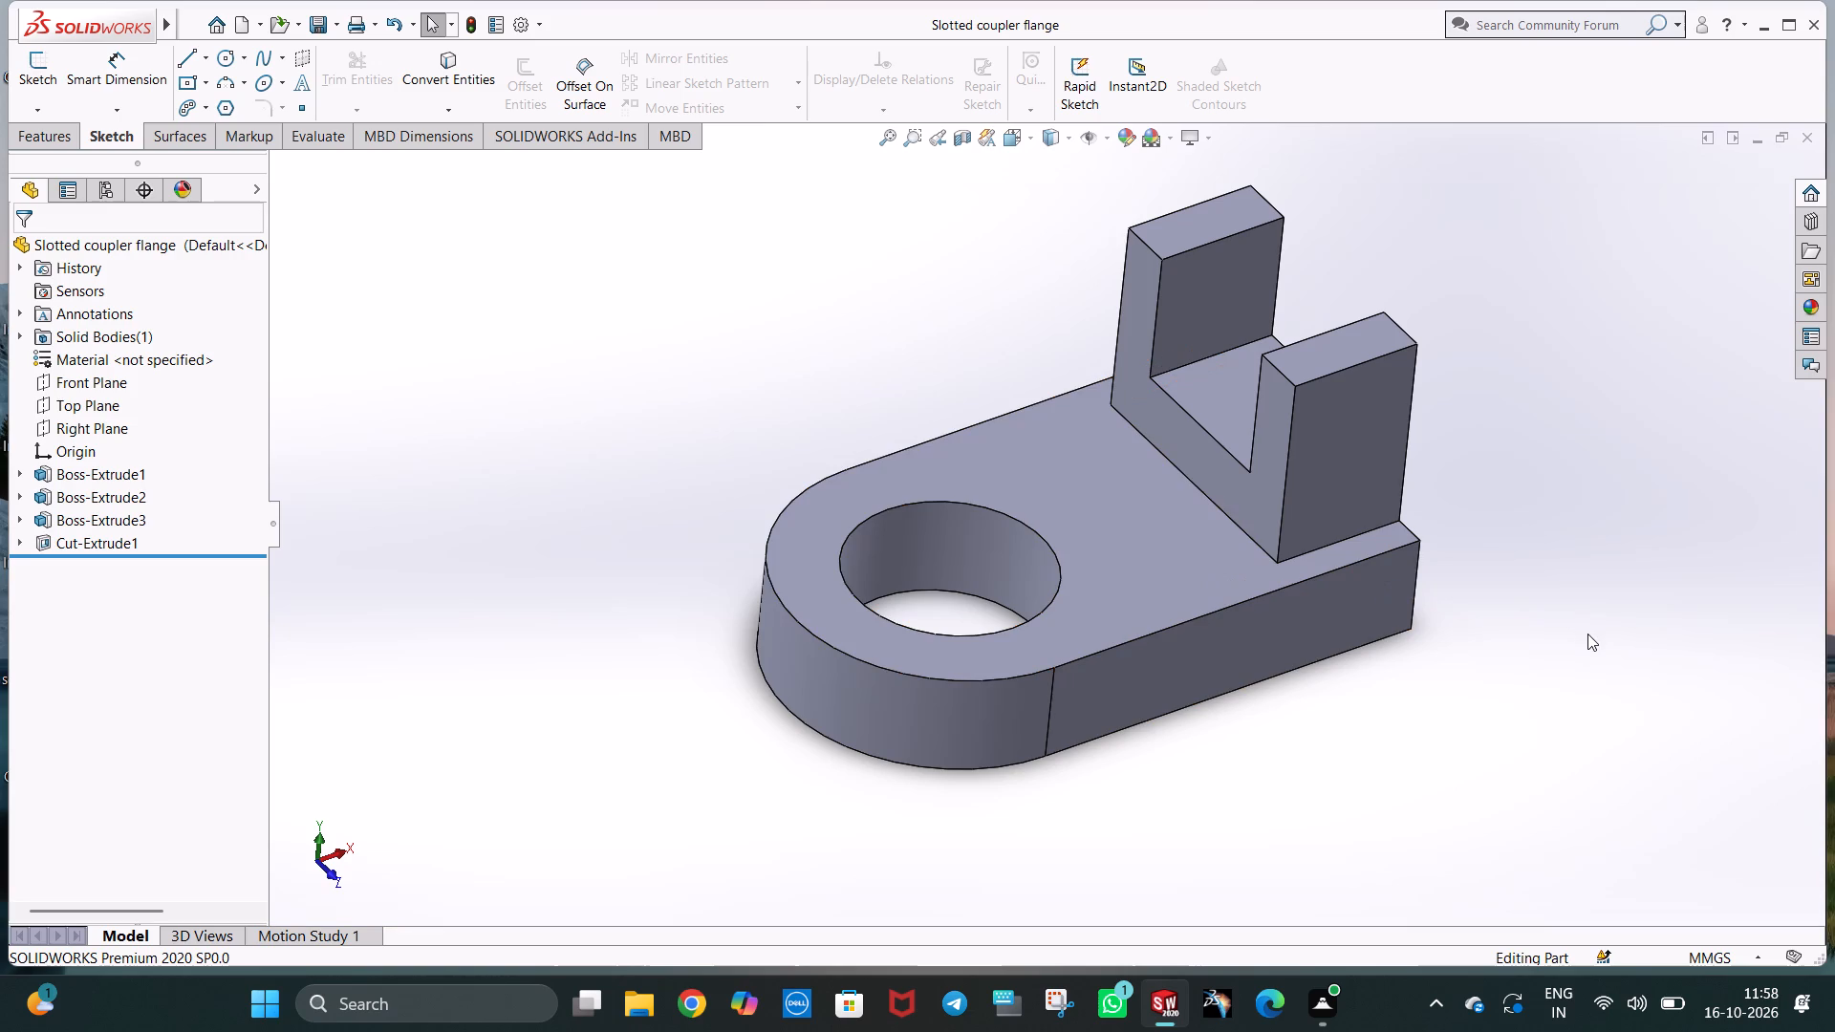
key(ctrl+s)
Capture a screenshot of the whole modelling window with the finished flange in its angled view.
key(Print)
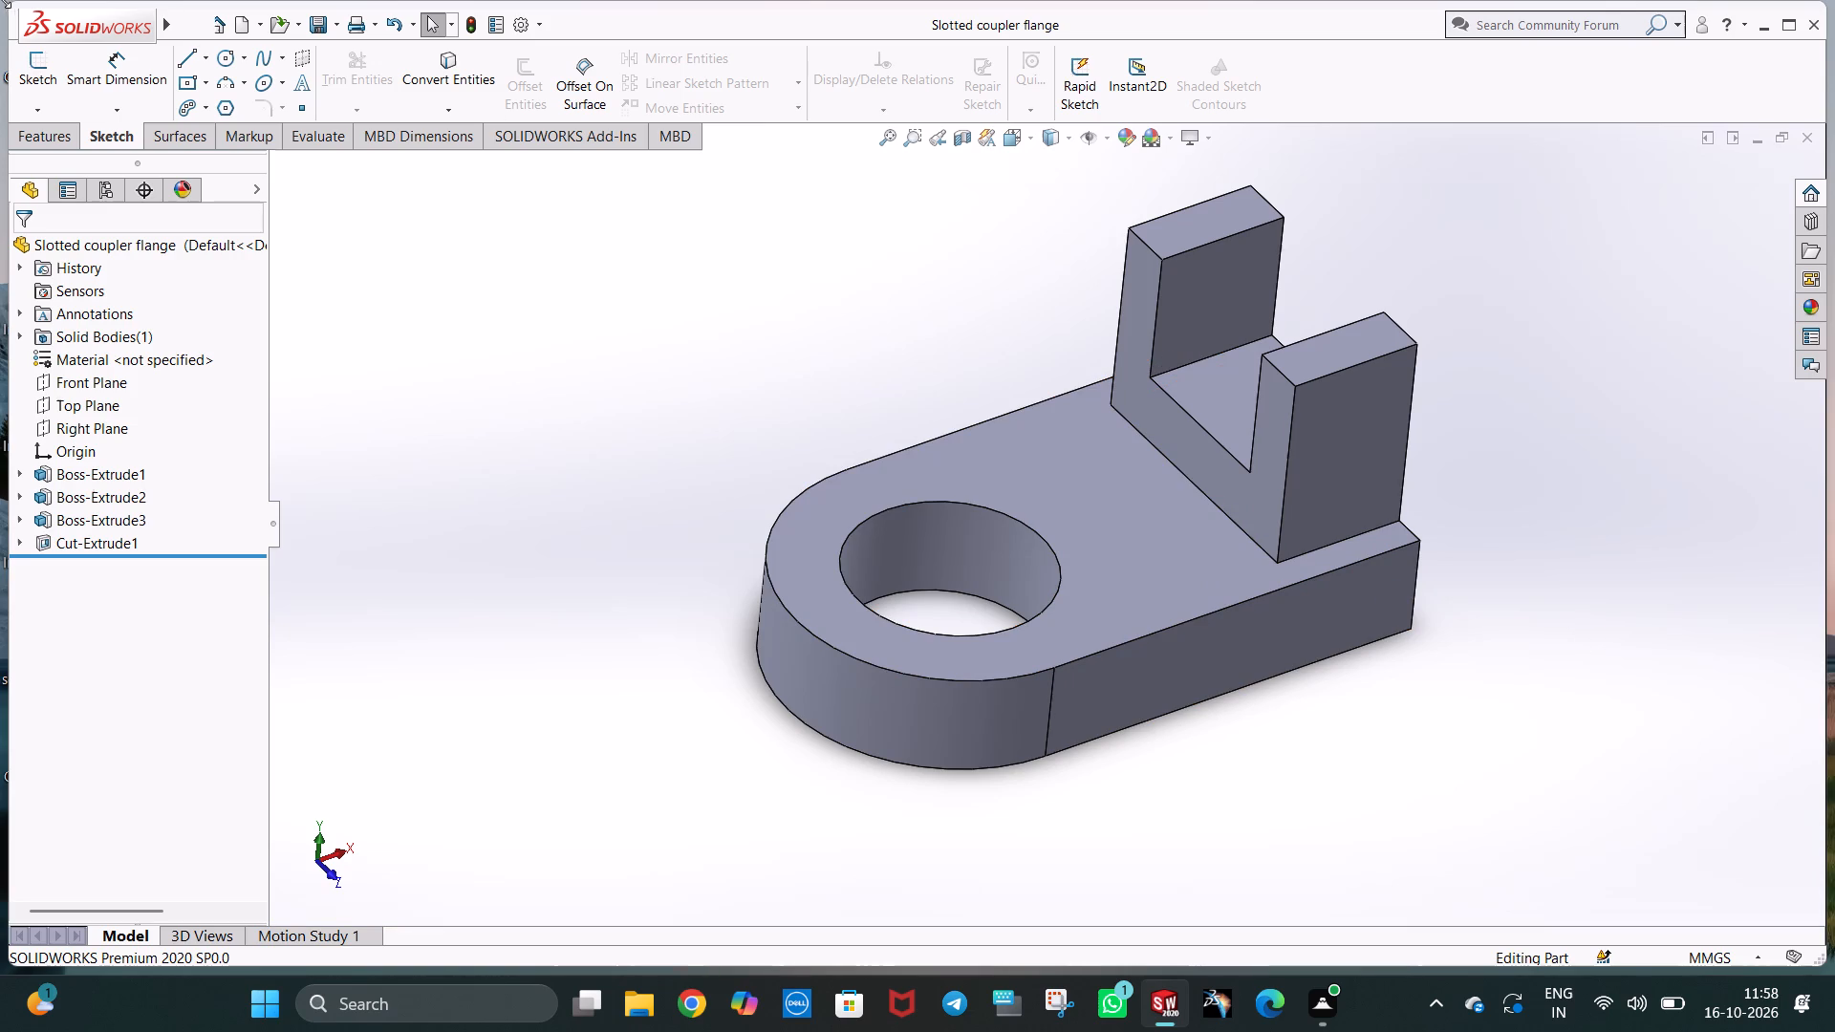
drag(9, 7, 1822, 979)
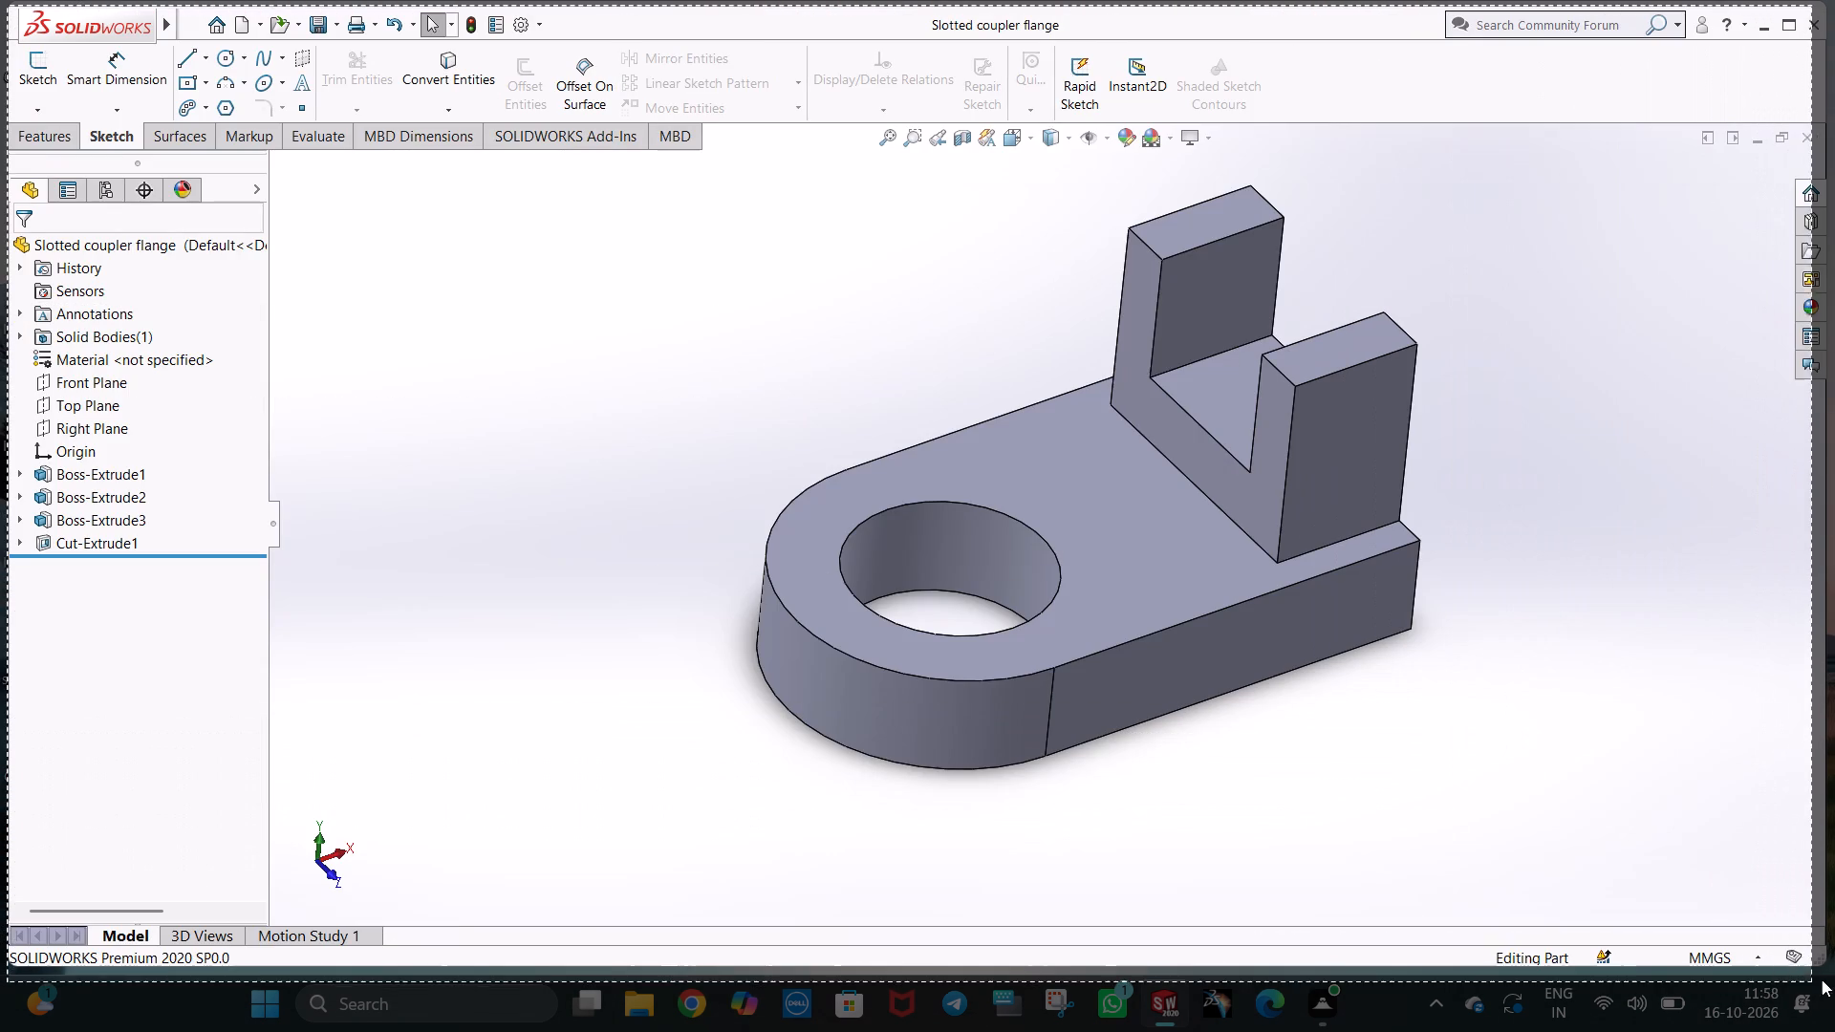
drag(1822, 979, 1824, 968)
Close the modelling application.
click(1817, 25)
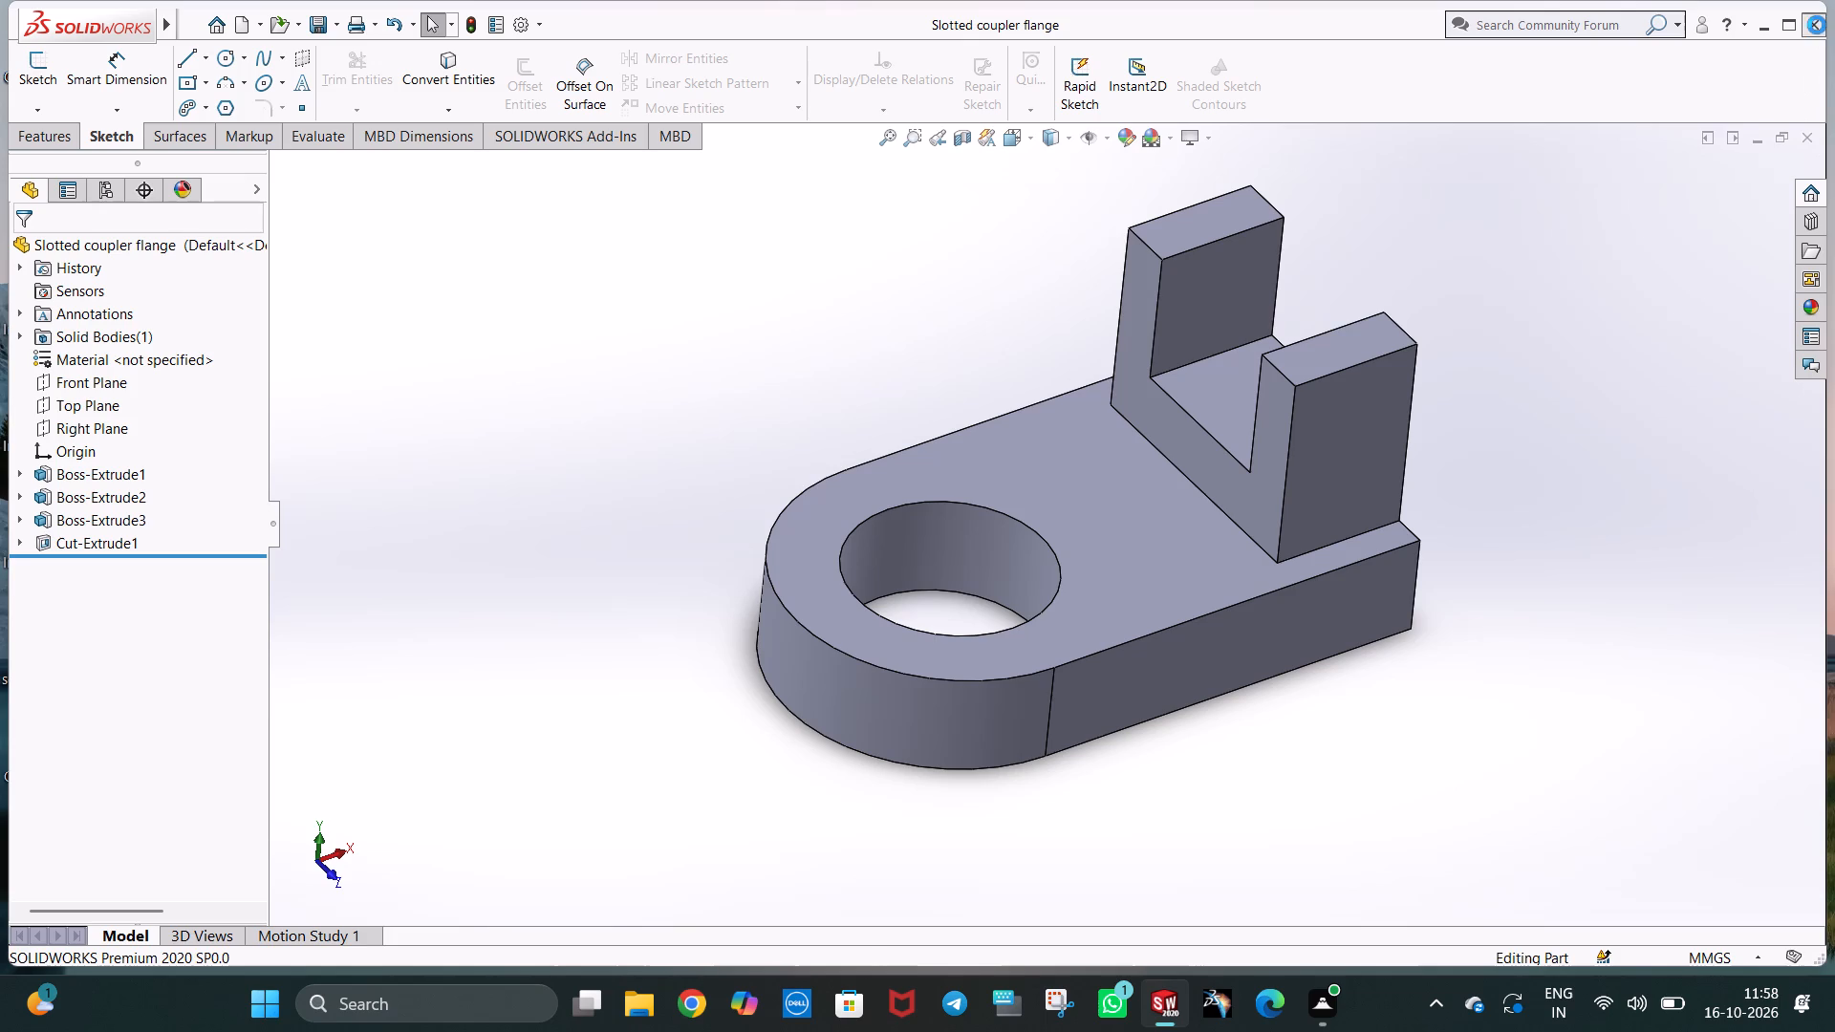
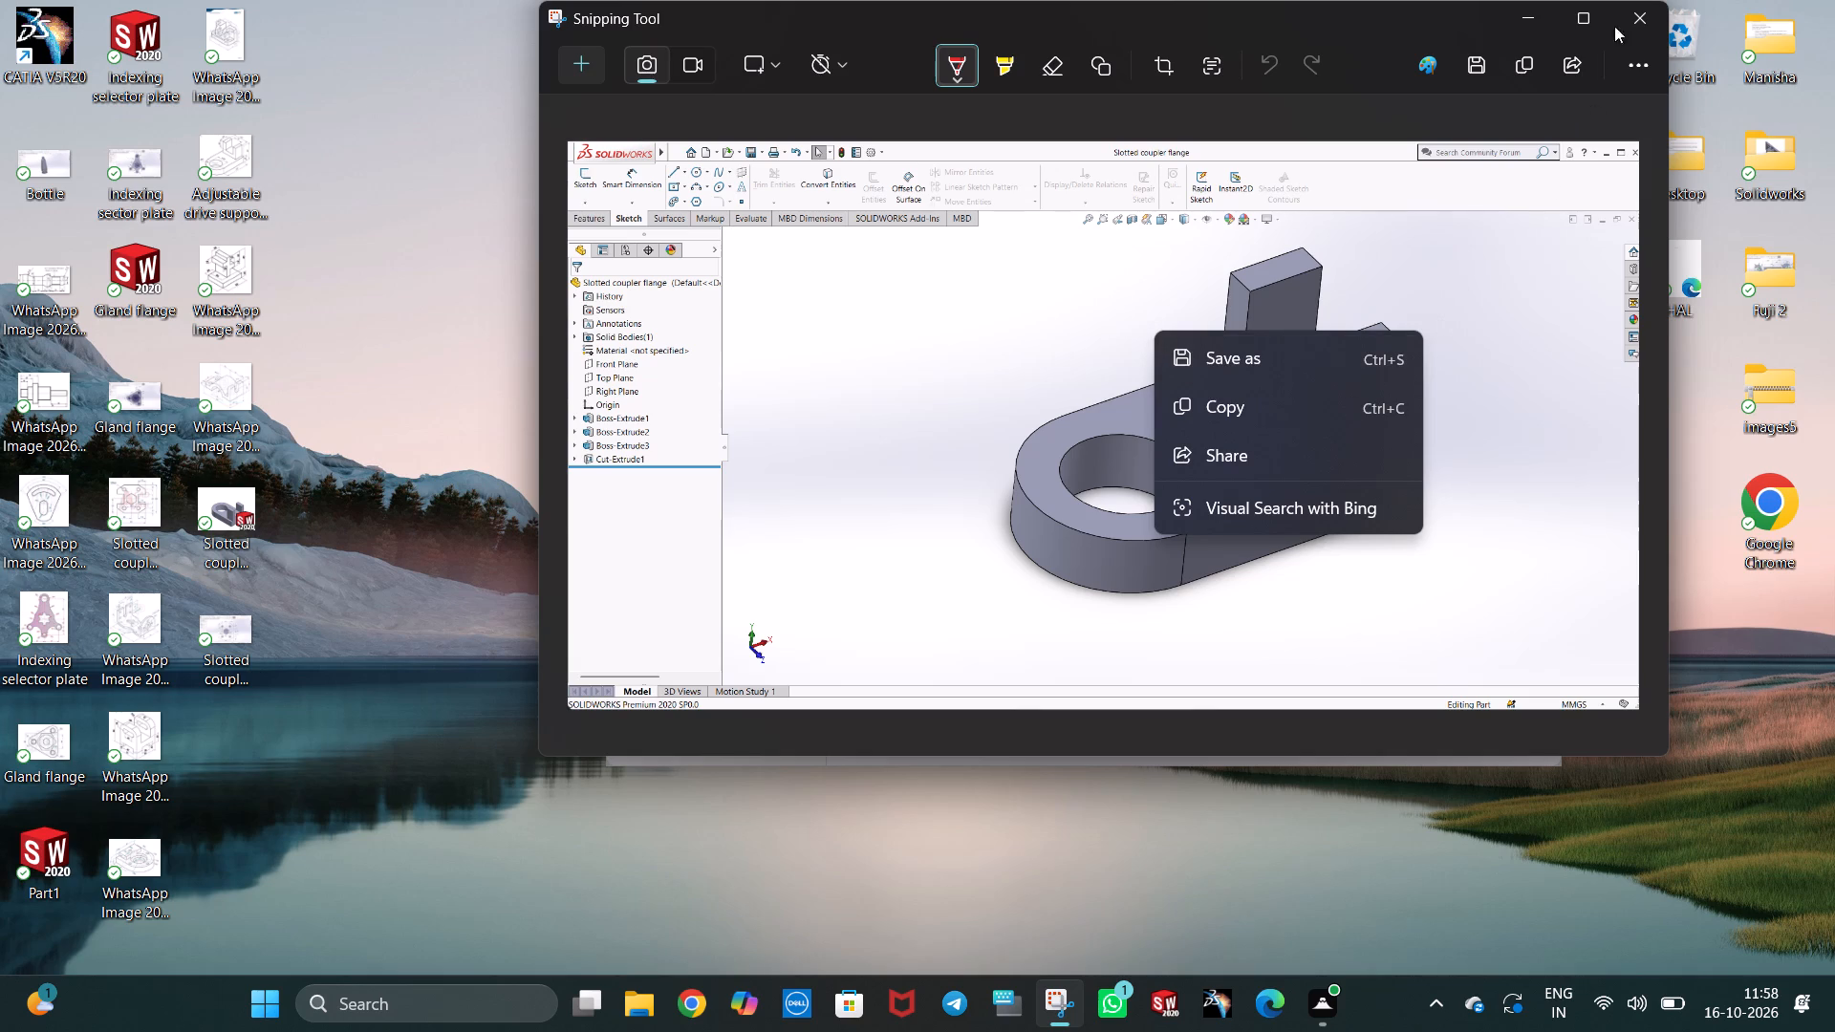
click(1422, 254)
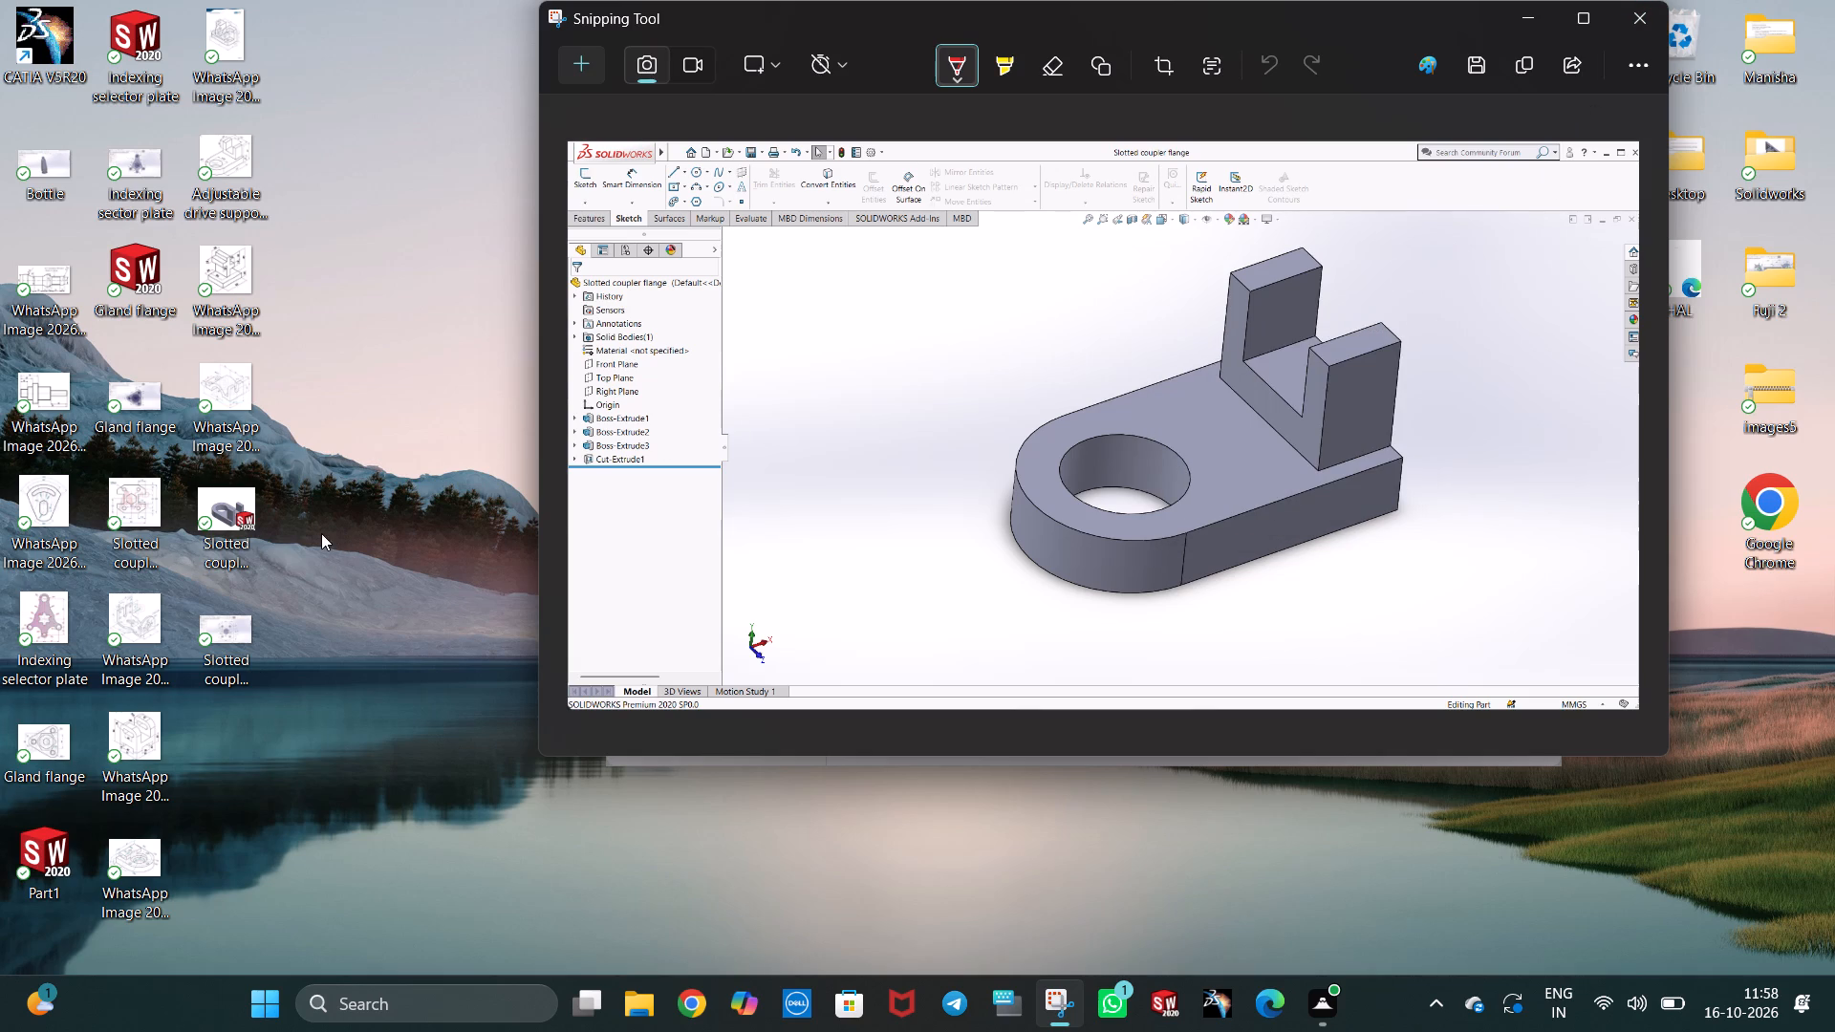
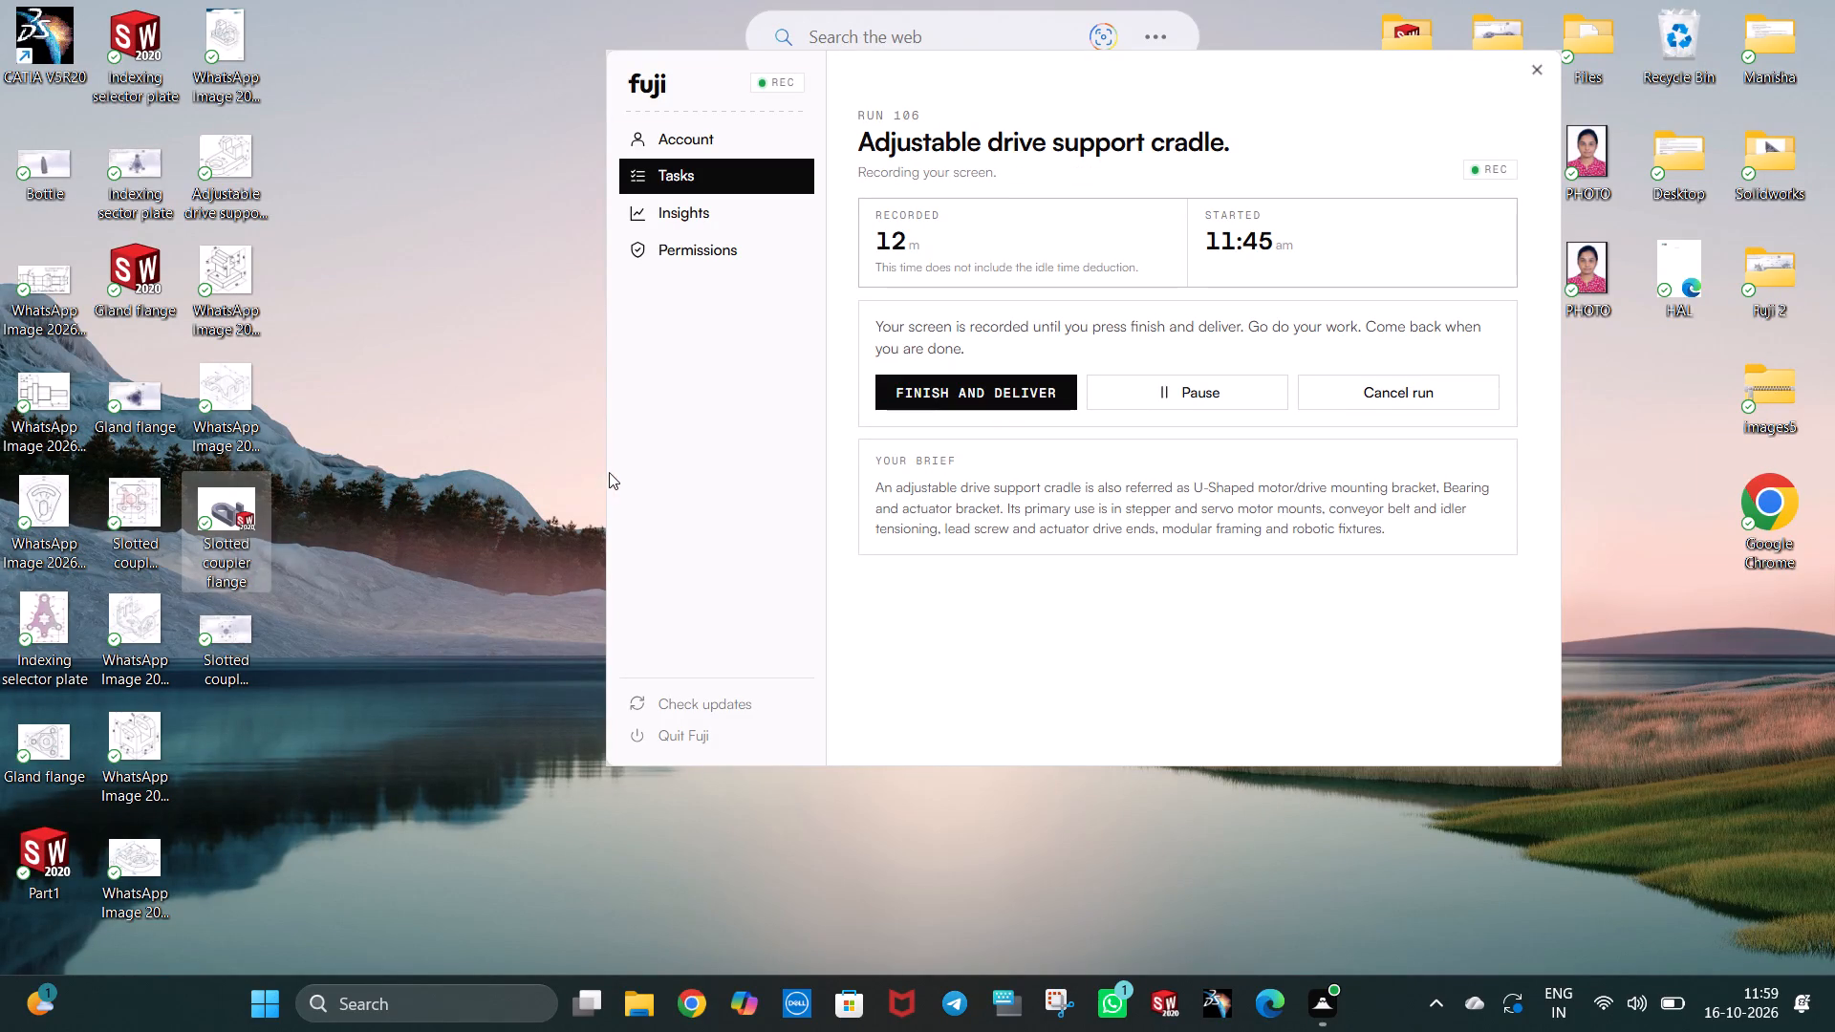
Open the saved Slotted coupler flange part from the desktop in SOLIDWORKS.
click(246, 223)
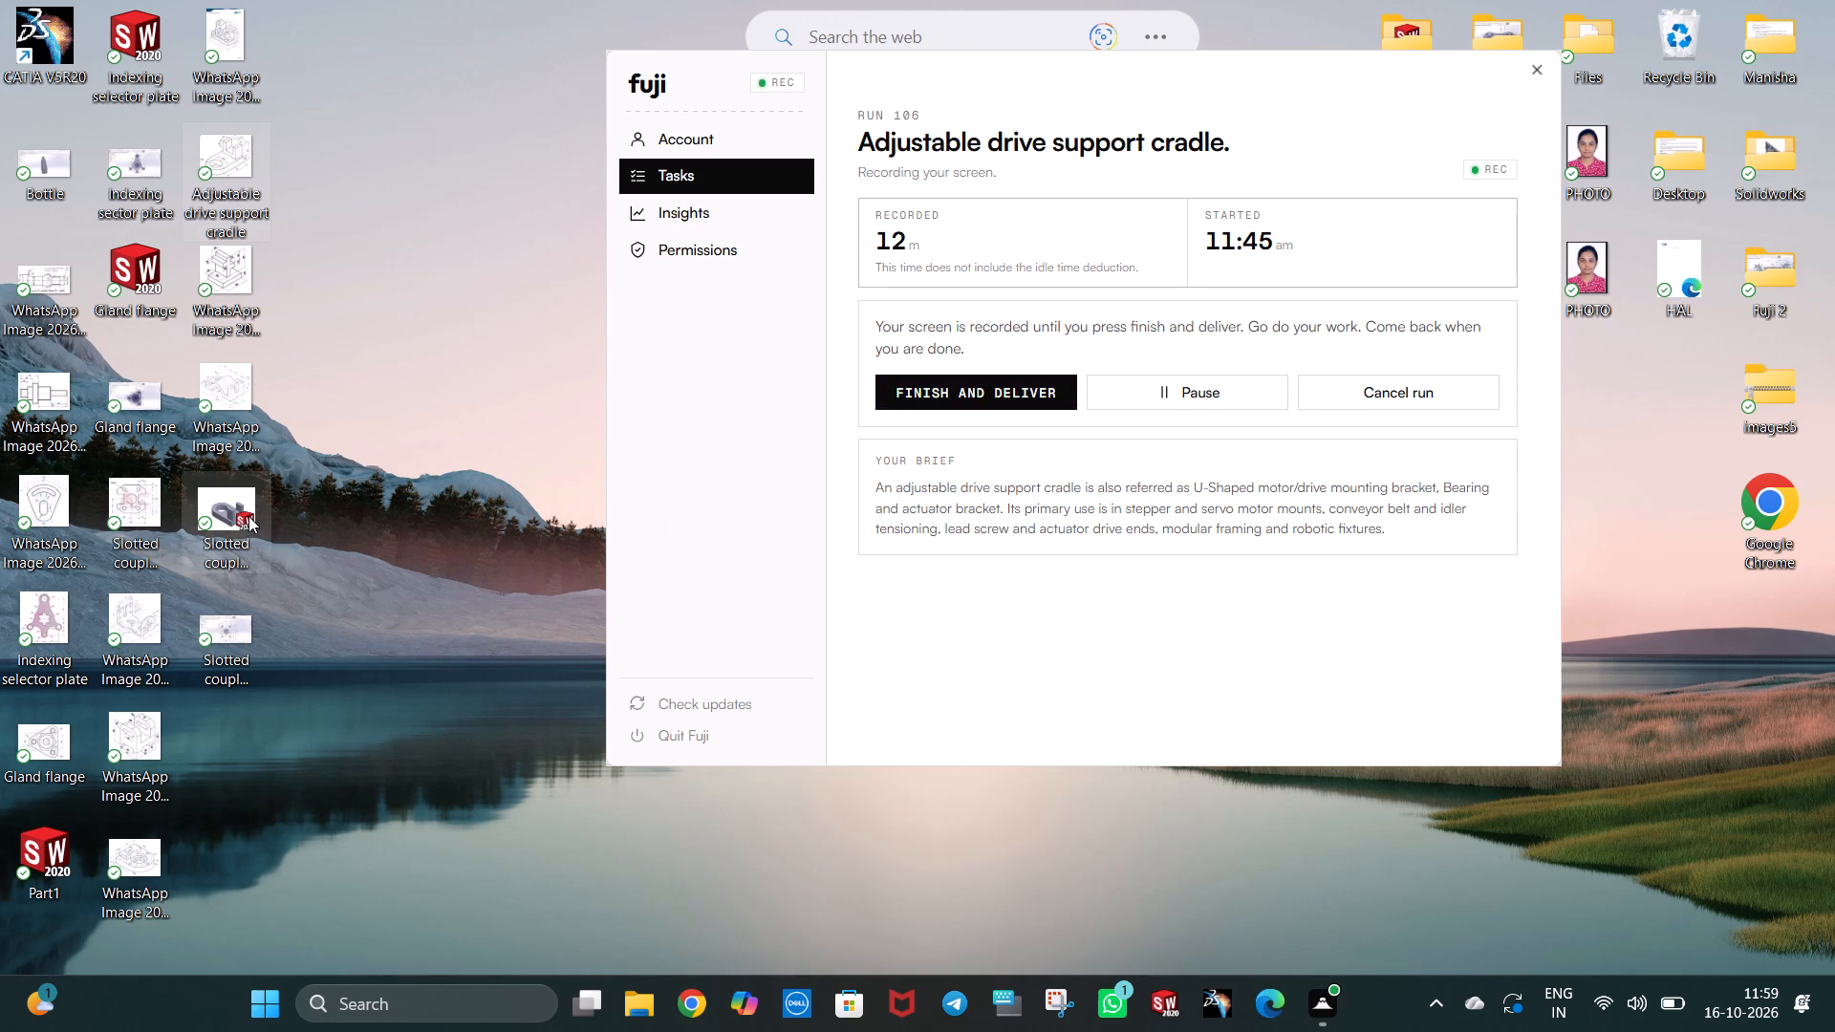
double_click(214, 517)
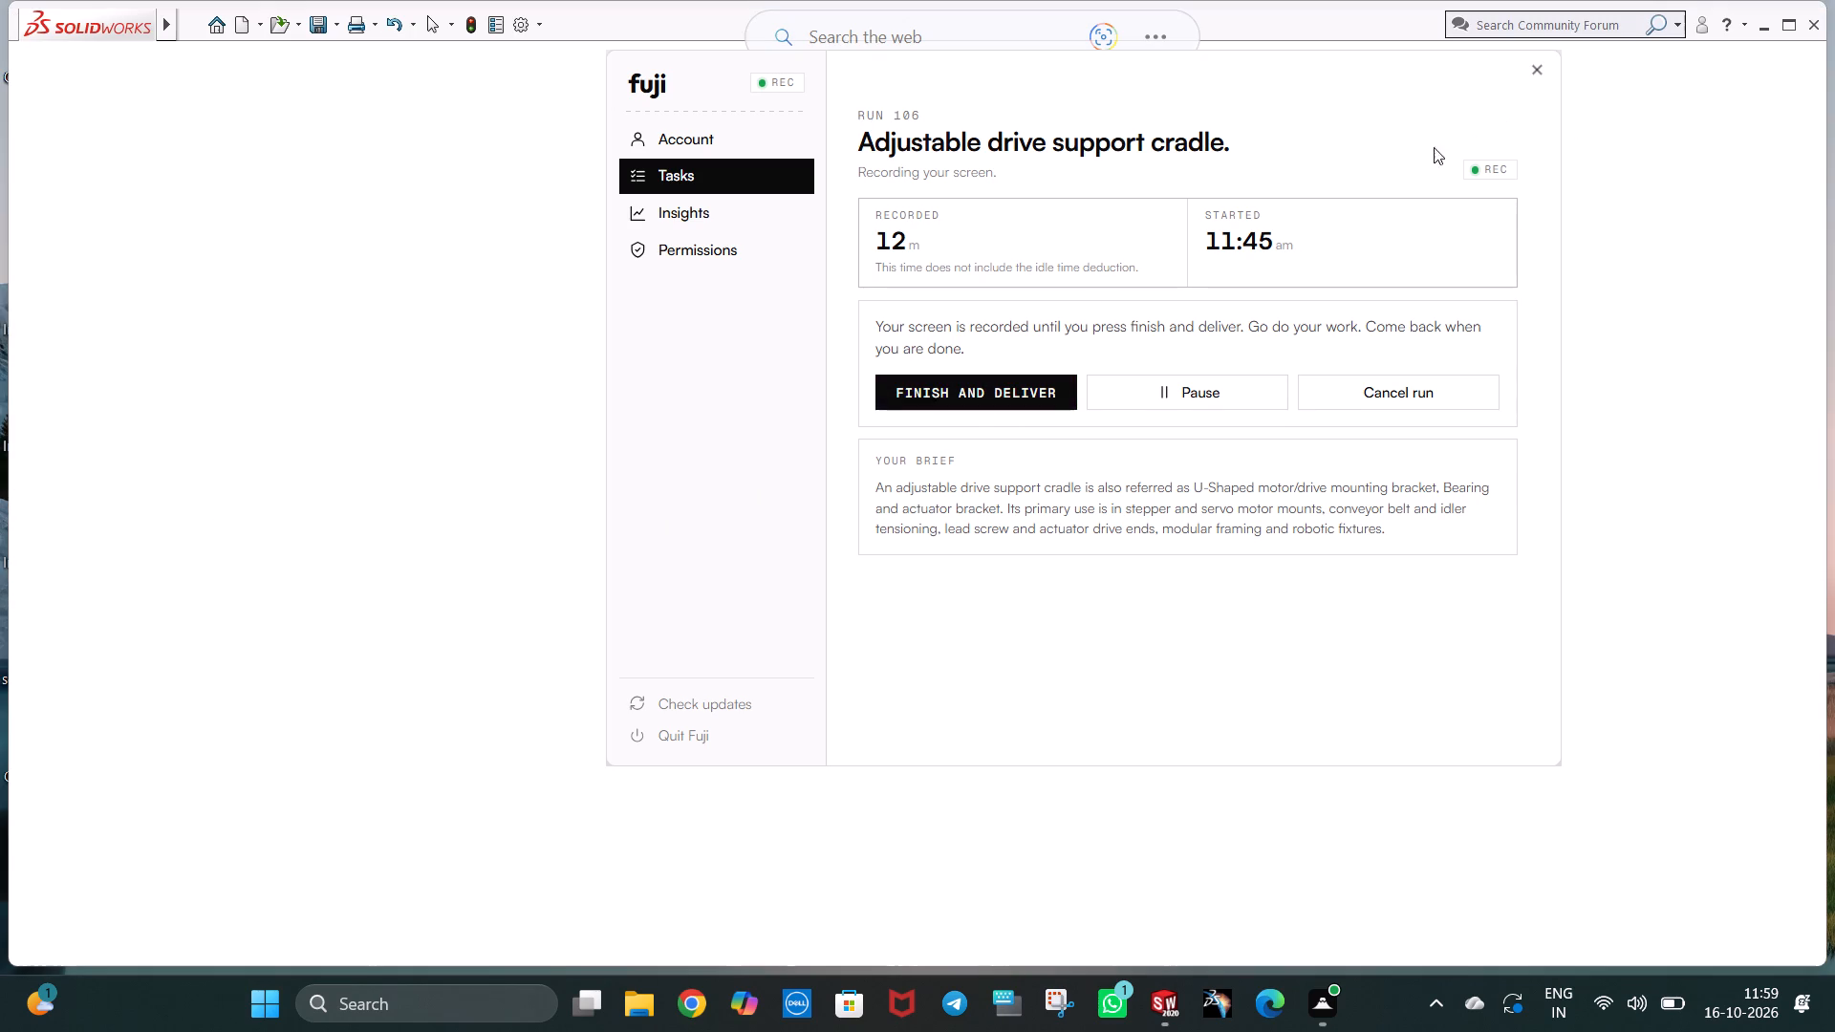